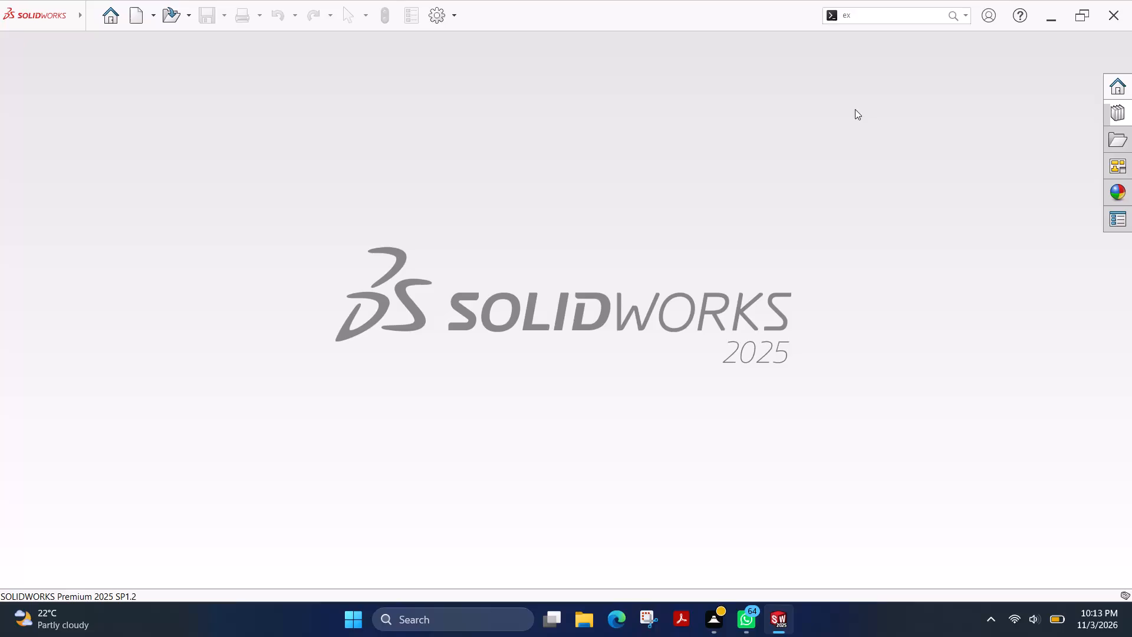
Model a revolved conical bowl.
Create a new part document and open a sketch on the Front Plane.
{"action": "left_click", "coordinate": [141, 15]}
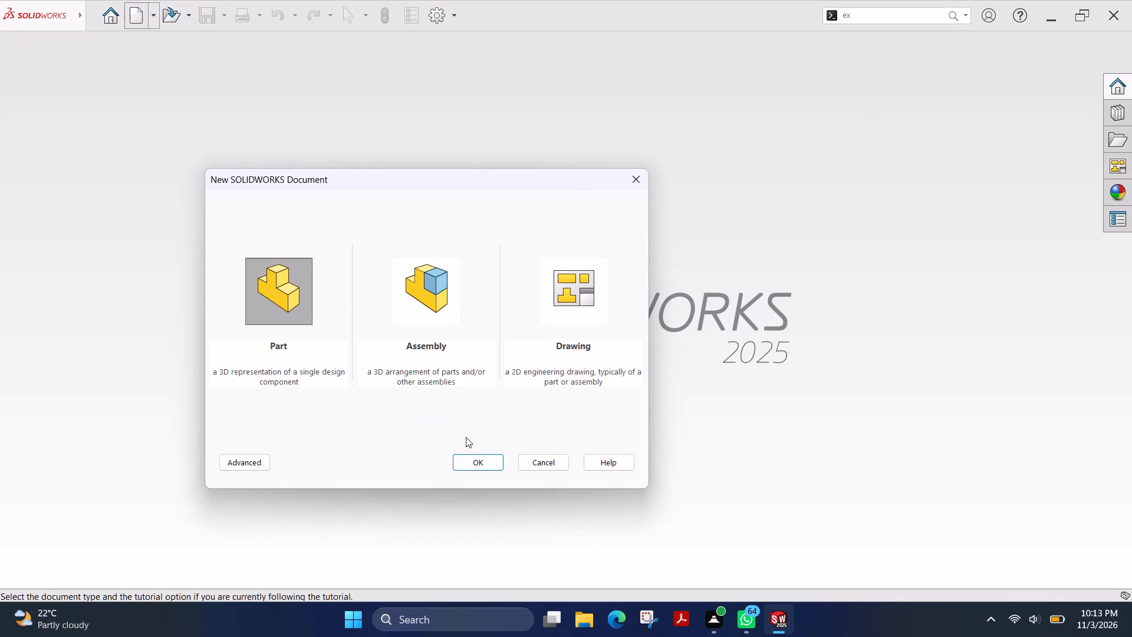
{"action": "left_click", "coordinate": [485, 460]}
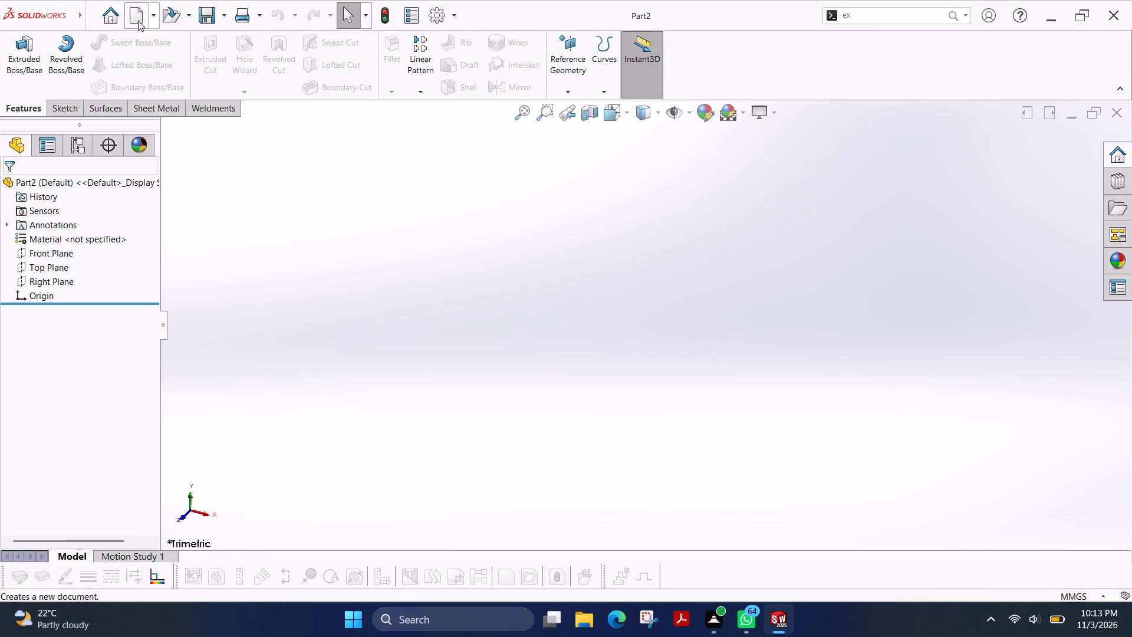
{"action": "left_click", "coordinate": [71, 104]}
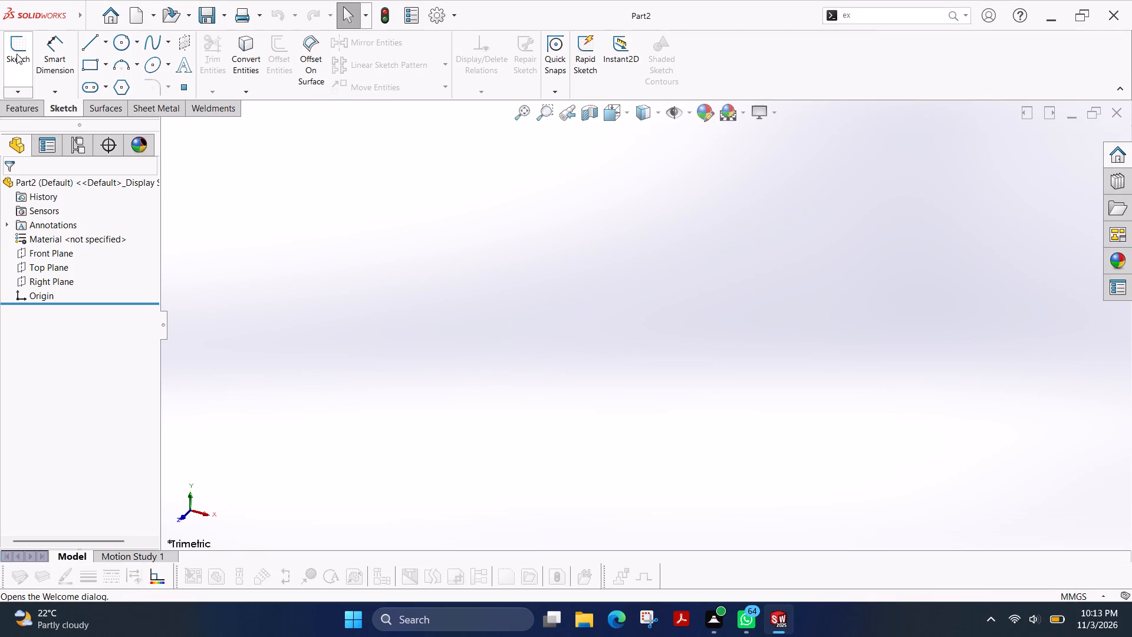
{"action": "left_click", "coordinate": [17, 52]}
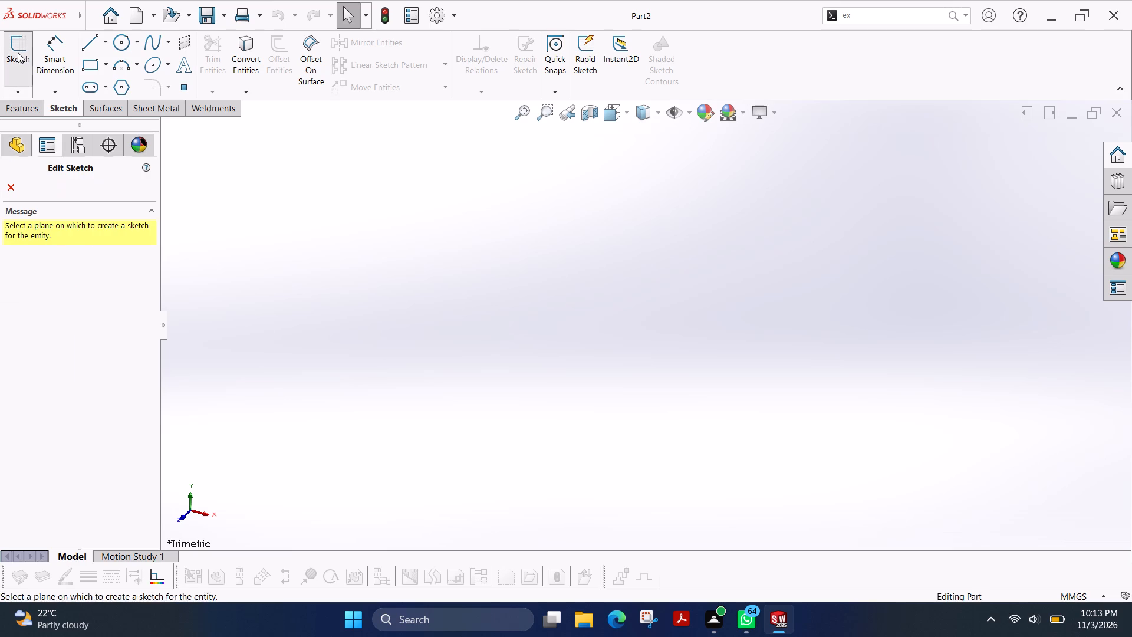
{"action": "left_click", "coordinate": [481, 200]}
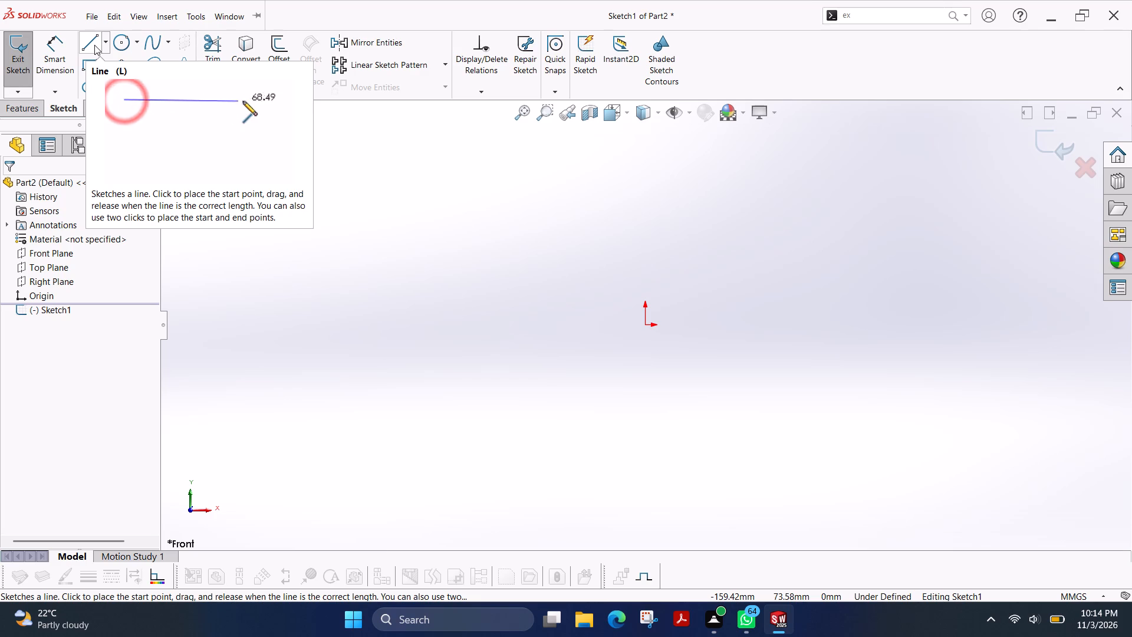
Sketch a closed four-line profile from the origin: bottom about 44 mm, outward slanted side about 83 mm, horizontal top, and vertical side about 58 mm.
{"action": "left_click", "coordinate": [94, 45]}
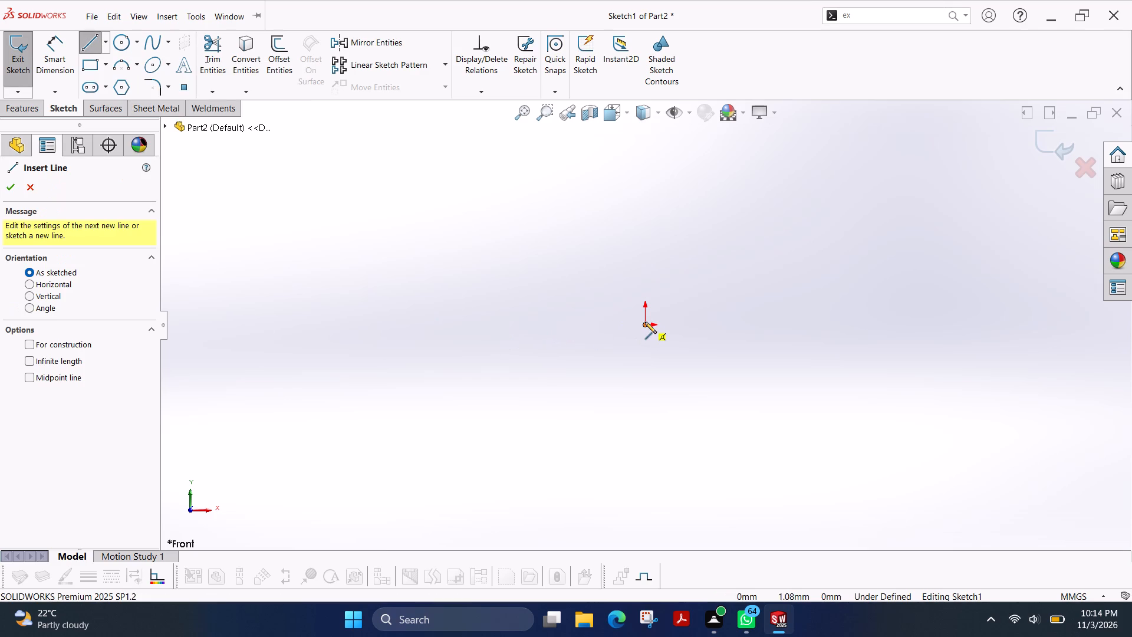
{"action": "left_click", "coordinate": [645, 322]}
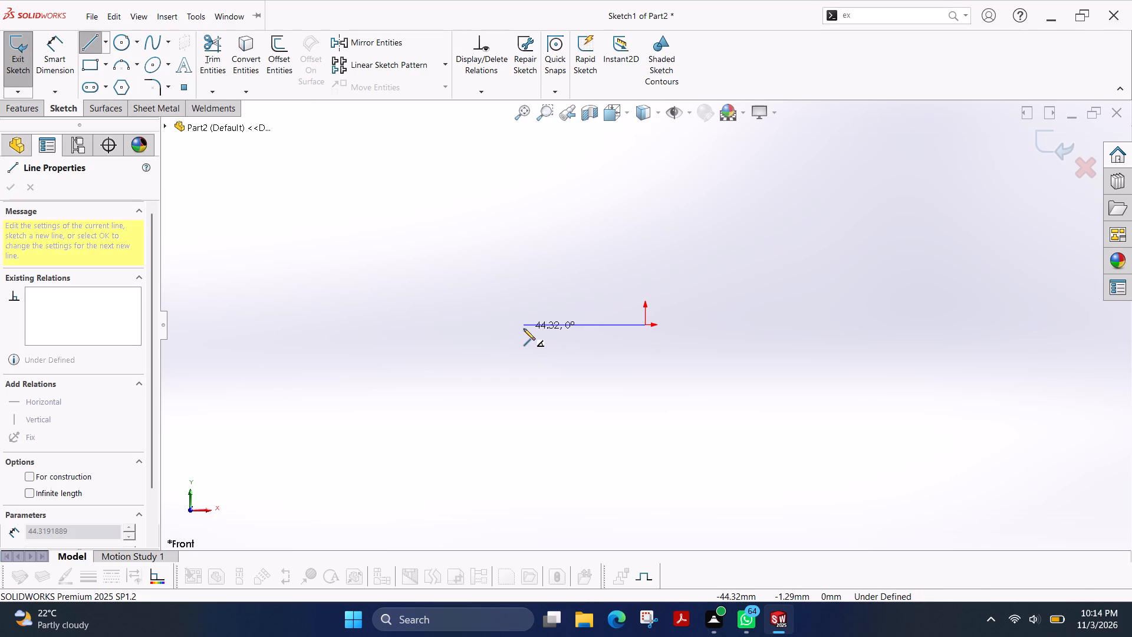
{"action": "left_click", "coordinate": [524, 329]}
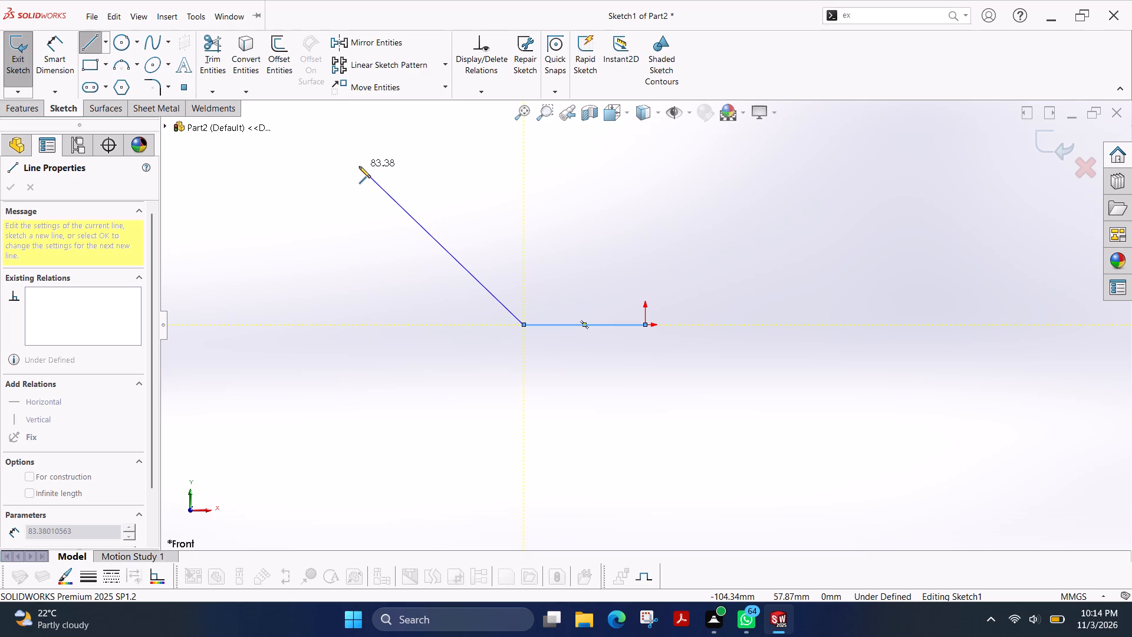
{"action": "left_click", "coordinate": [359, 166]}
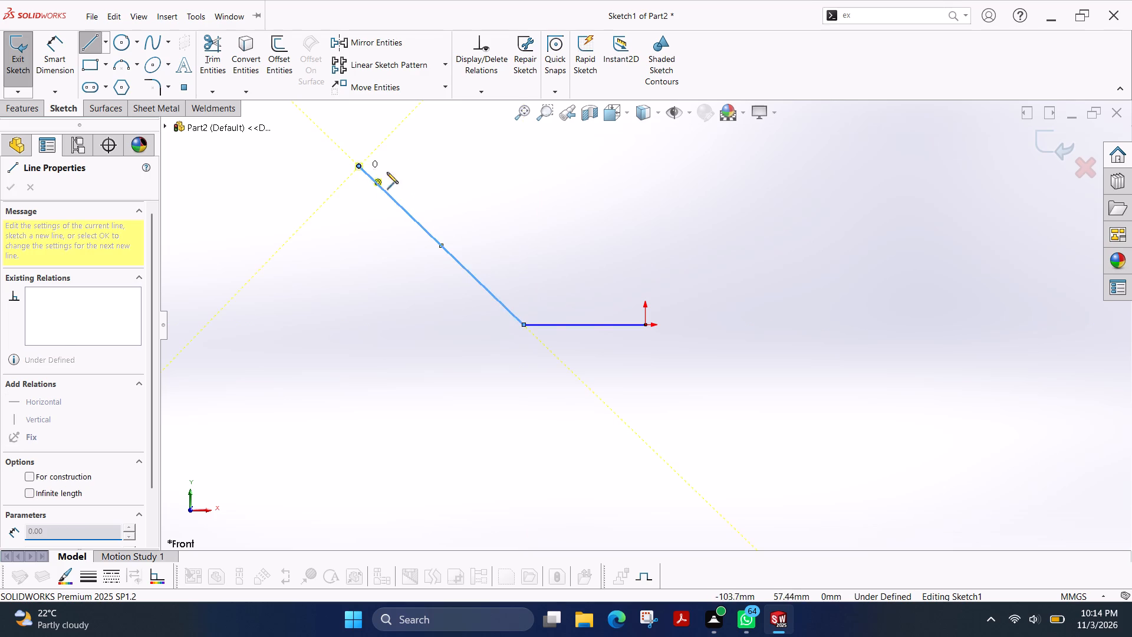
{"action": "left_click", "coordinate": [644, 167]}
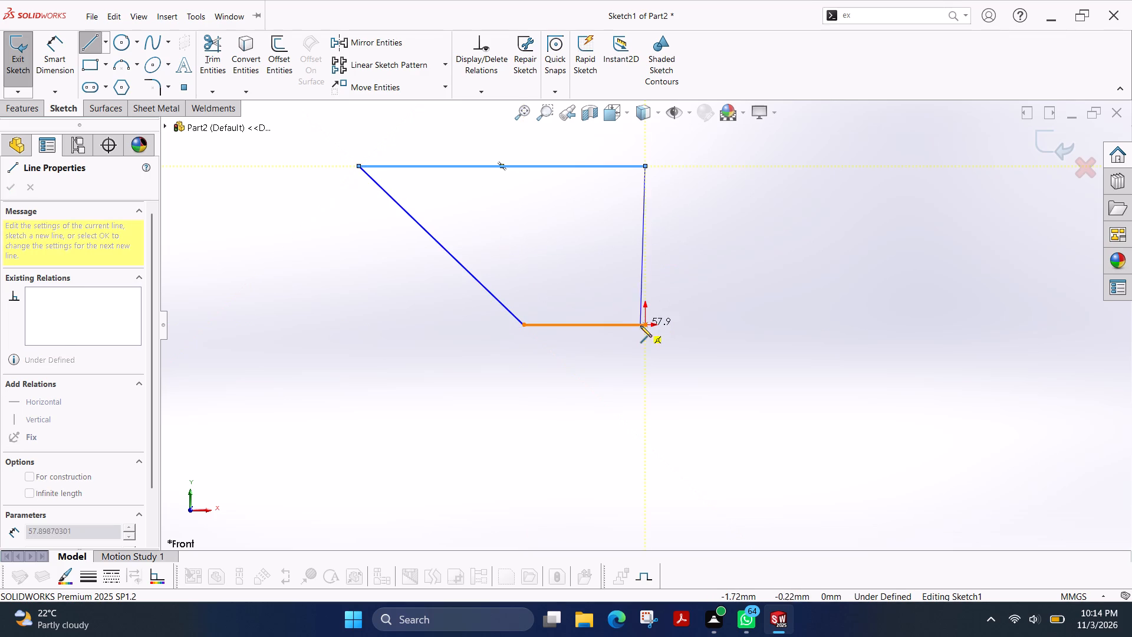
{"action": "left_click", "coordinate": [643, 327]}
{"action": "scroll", "coordinate": [656, 289], "scroll_direction": "up", "scroll_amount": 2}
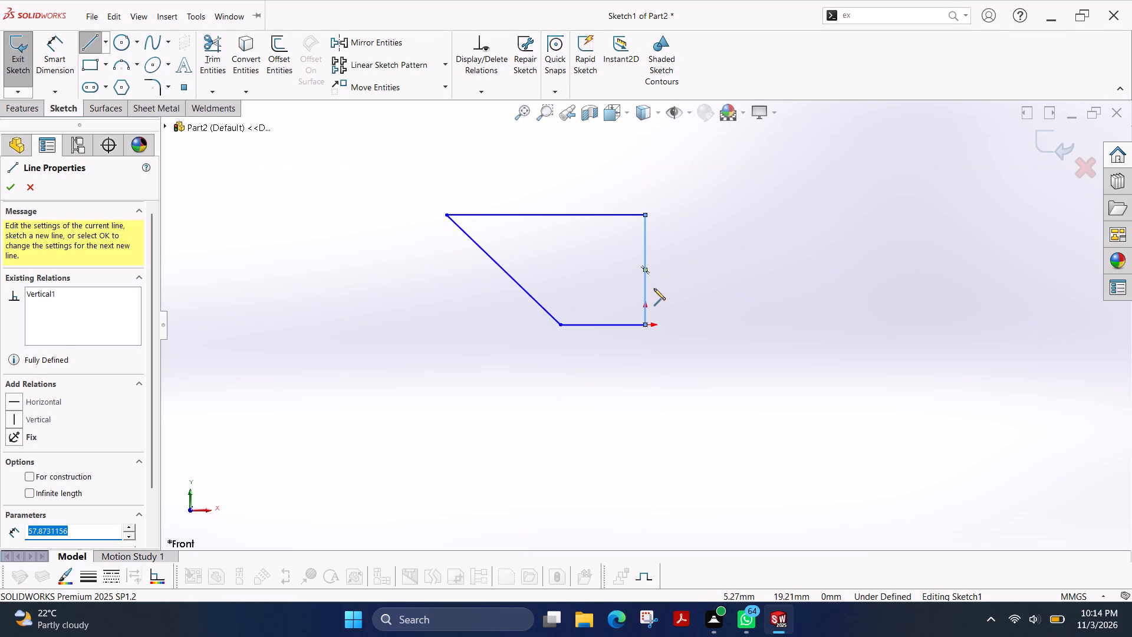
{"action": "scroll", "coordinate": [654, 288], "scroll_direction": "down", "scroll_amount": 1}
{"action": "left_click", "coordinate": [6, 184]}
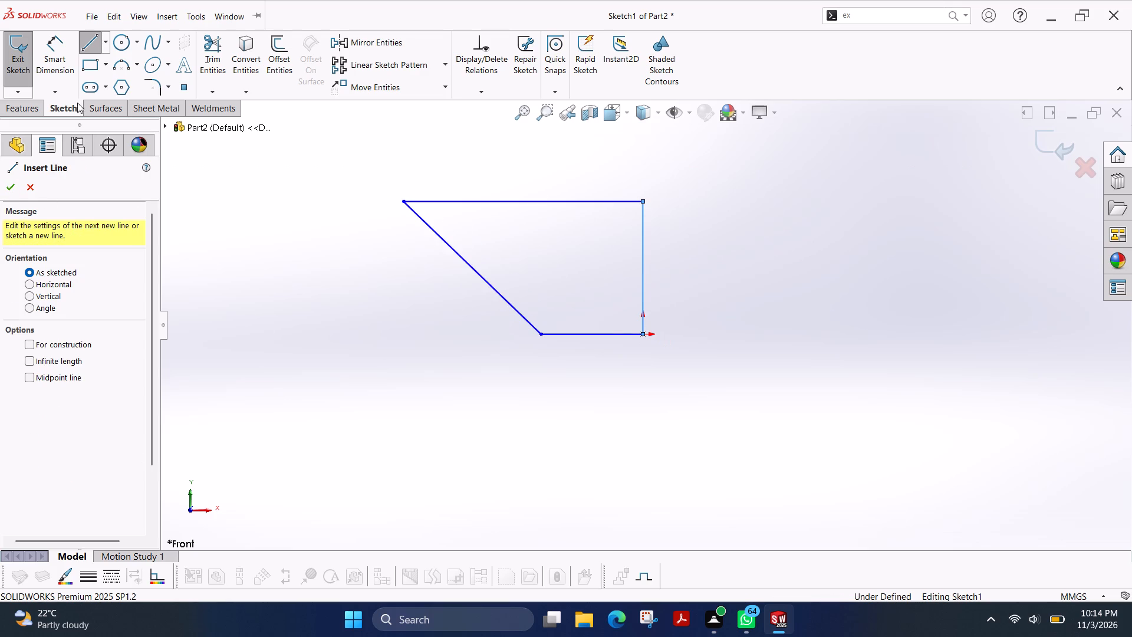
Dimension the profile's bottom line as 75/2 (37.5 mm).
{"action": "left_click", "coordinate": [51, 47]}
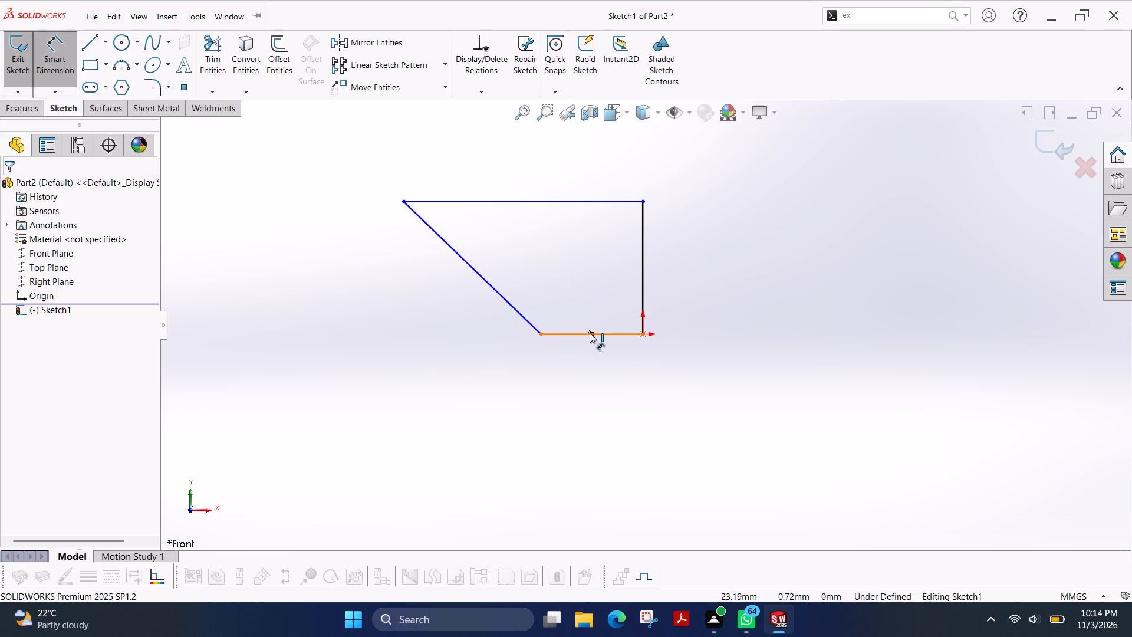
{"action": "left_click", "coordinate": [590, 333]}
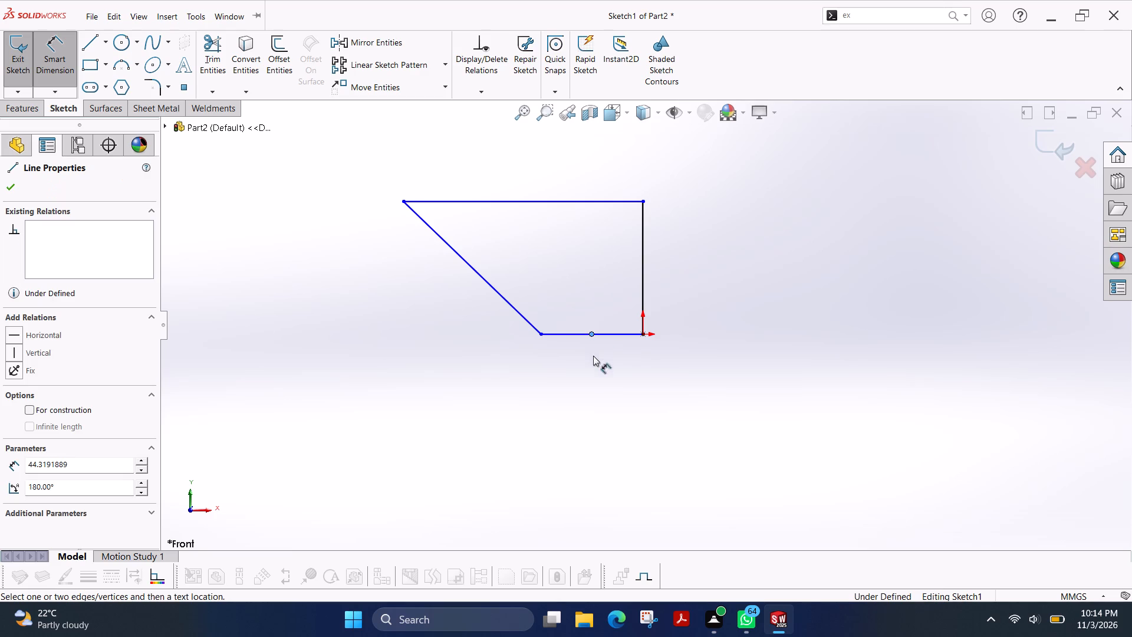
{"action": "left_click", "coordinate": [7, 183]}
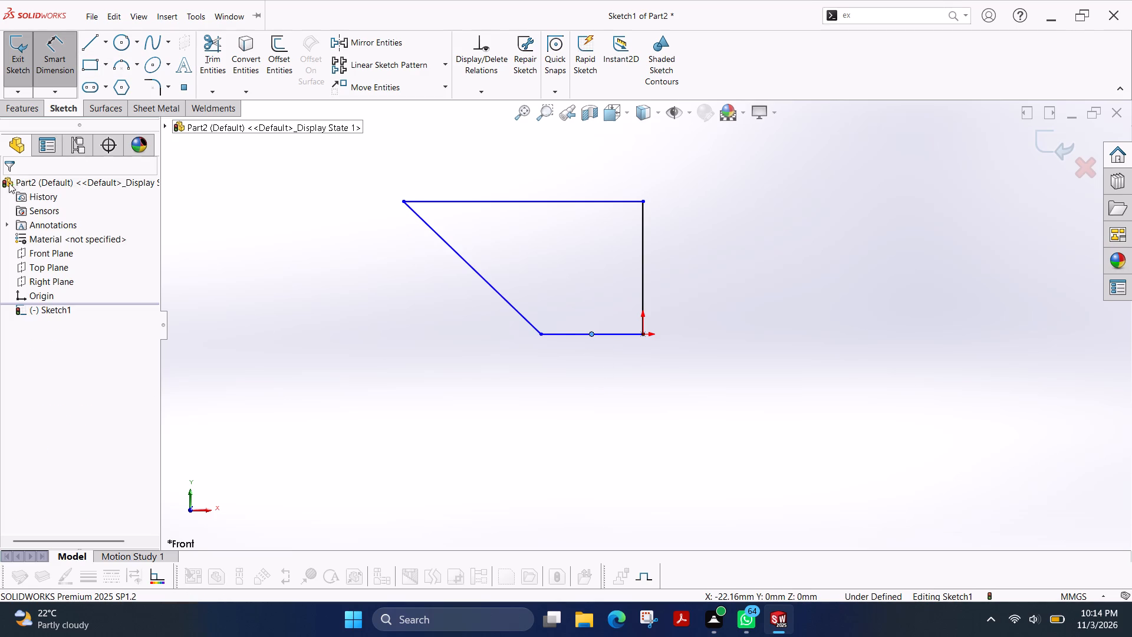
{"action": "left_click", "coordinate": [49, 65]}
{"action": "left_click", "coordinate": [50, 62]}
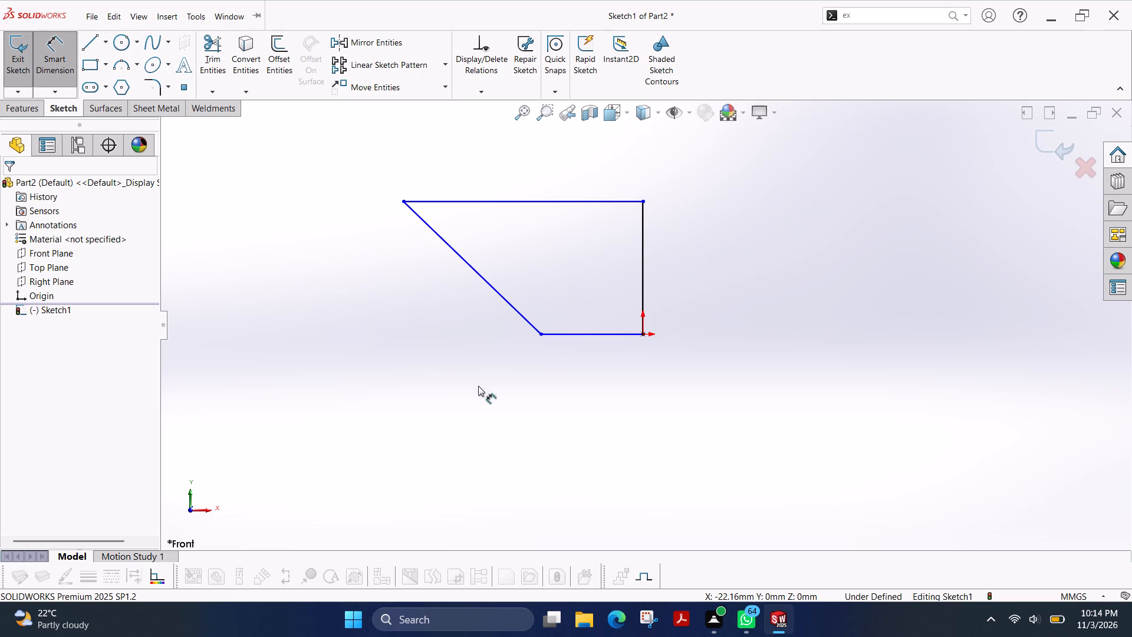
{"action": "left_click", "coordinate": [560, 335]}
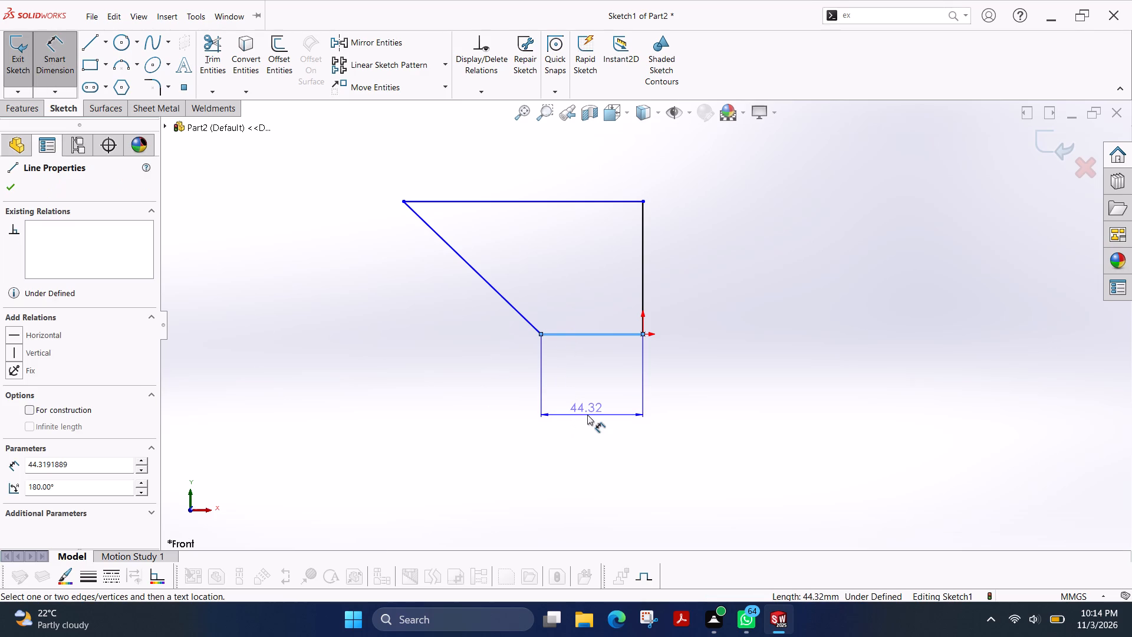
{"action": "left_click", "coordinate": [587, 415]}
{"action": "type", "text": "75/2"}
{"action": "key", "text": "Return"}
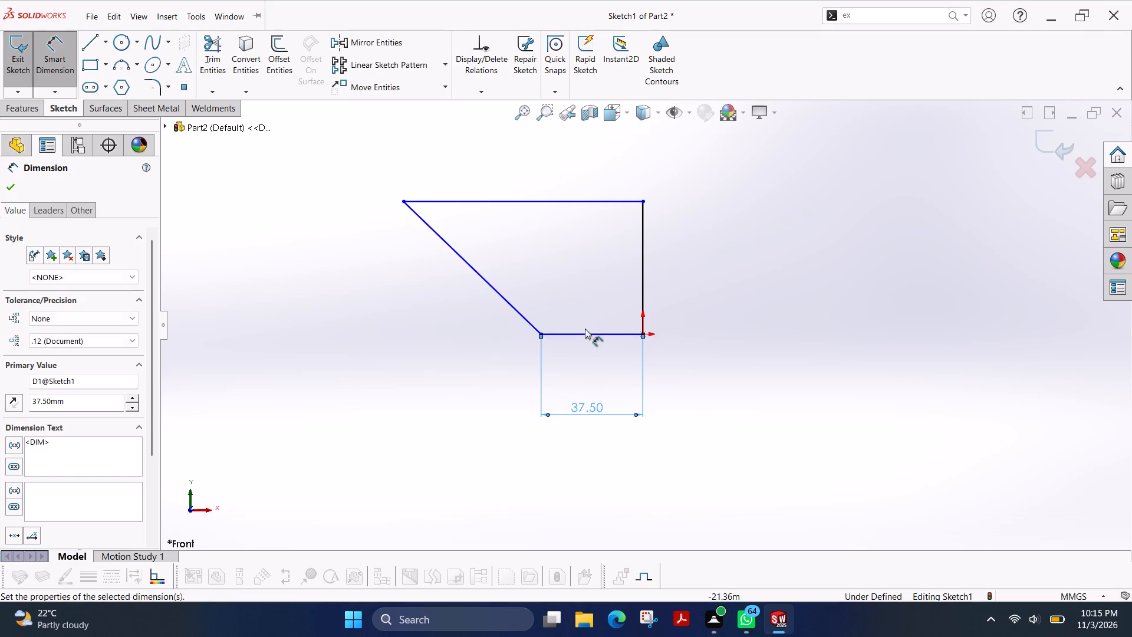
Dimension the profile's top line as 165/2 (82.5 mm).
{"action": "left_click", "coordinate": [553, 202]}
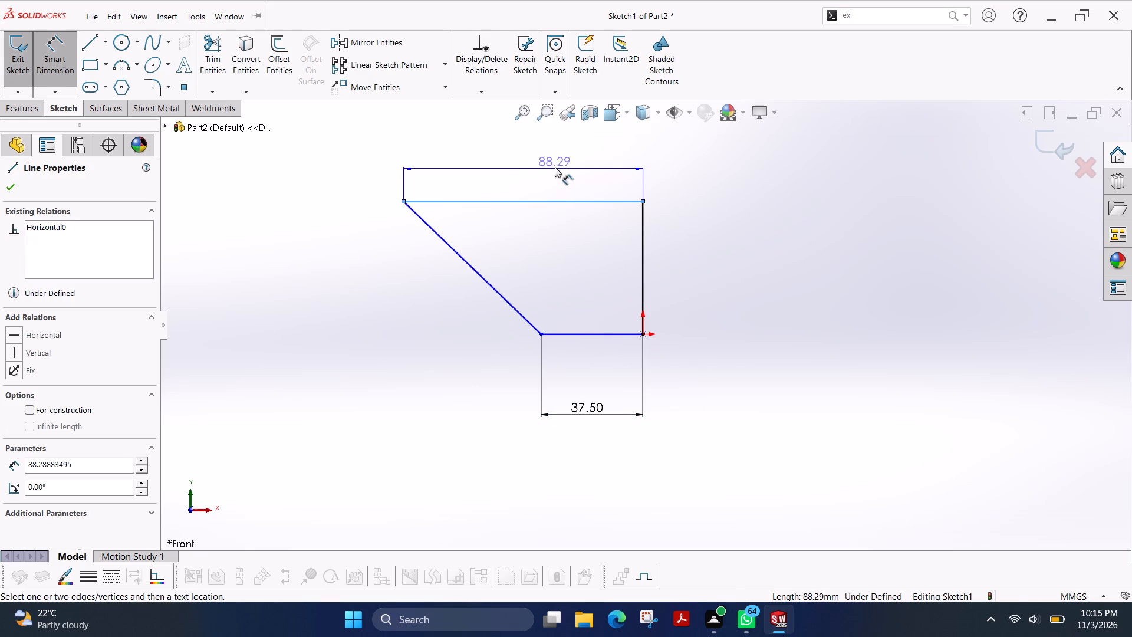
{"action": "left_click", "coordinate": [547, 164]}
{"action": "type", "text": "165/2"}
{"action": "key", "text": "Return"}
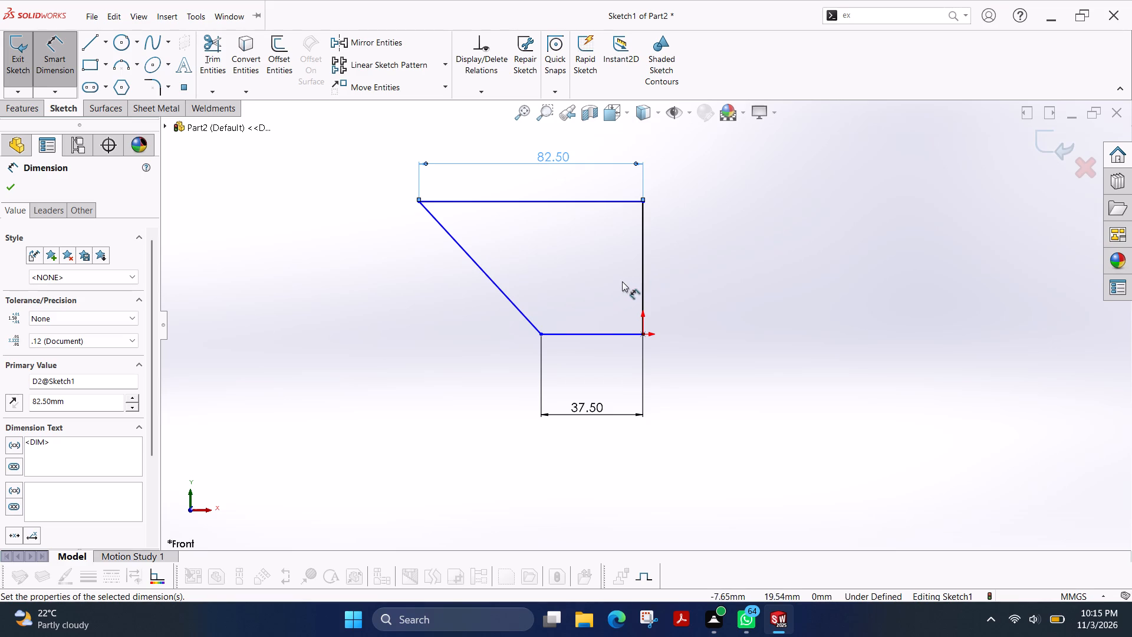
Dimension the interior angle between the bottom line and the slanted line at 135°.
{"action": "left_click", "coordinate": [581, 333]}
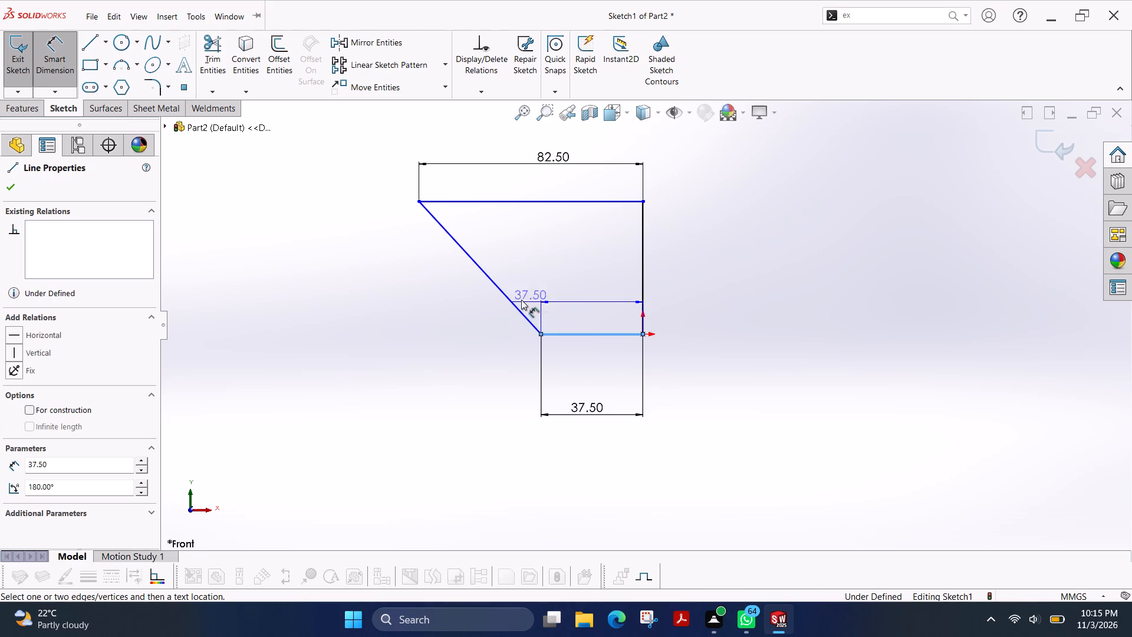
{"action": "left_click", "coordinate": [510, 298]}
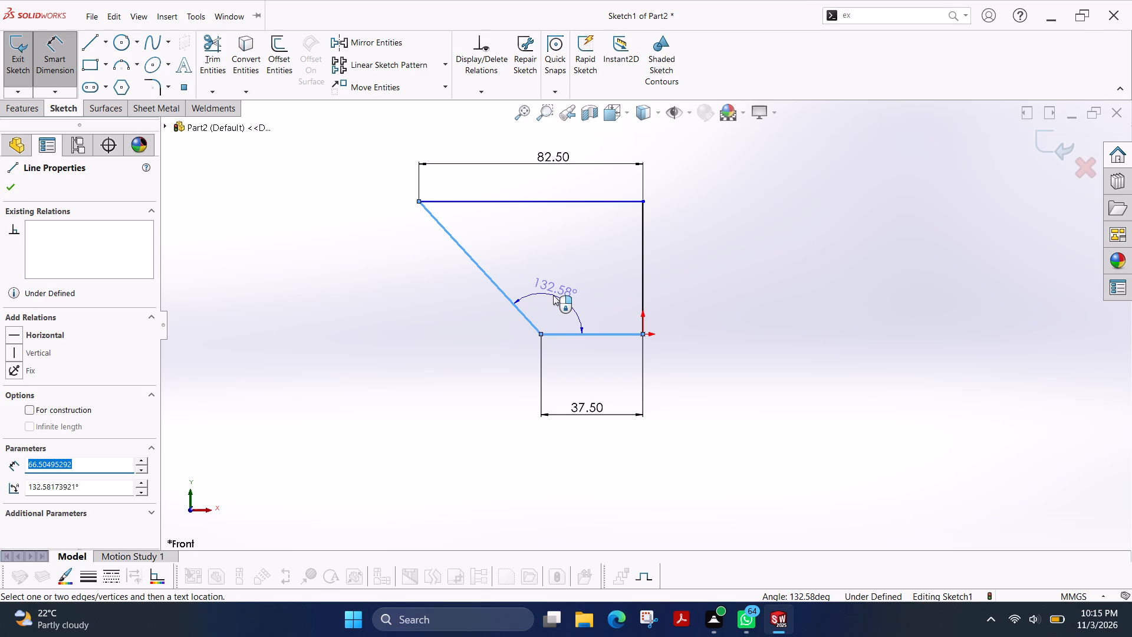
{"action": "left_click", "coordinate": [553, 295]}
{"action": "type", "text": "135"}
{"action": "key", "text": "Return"}
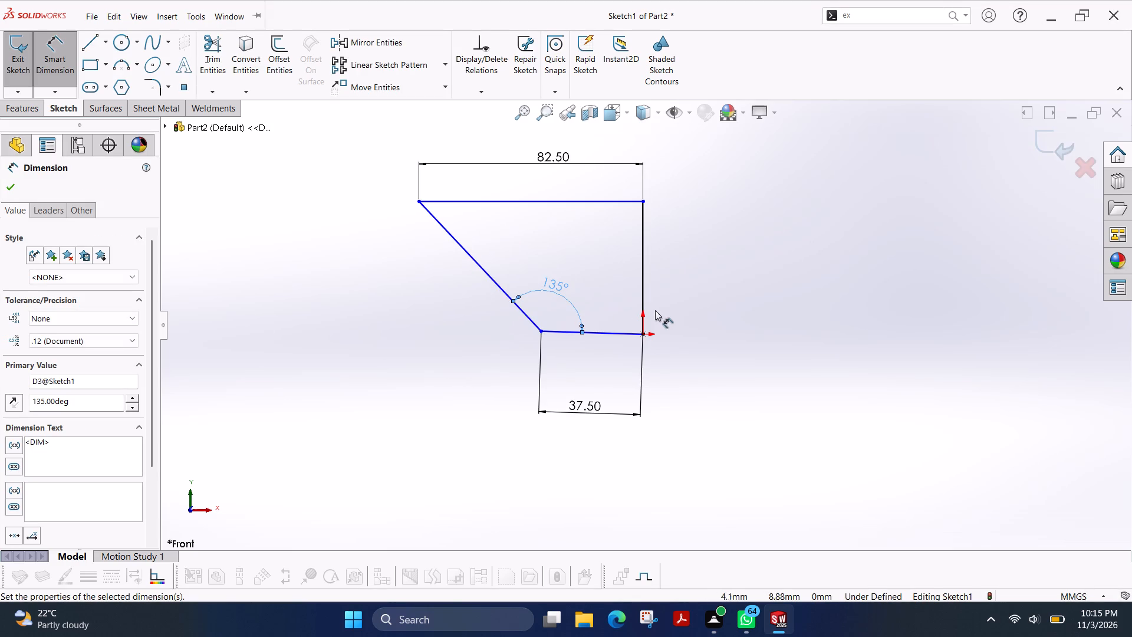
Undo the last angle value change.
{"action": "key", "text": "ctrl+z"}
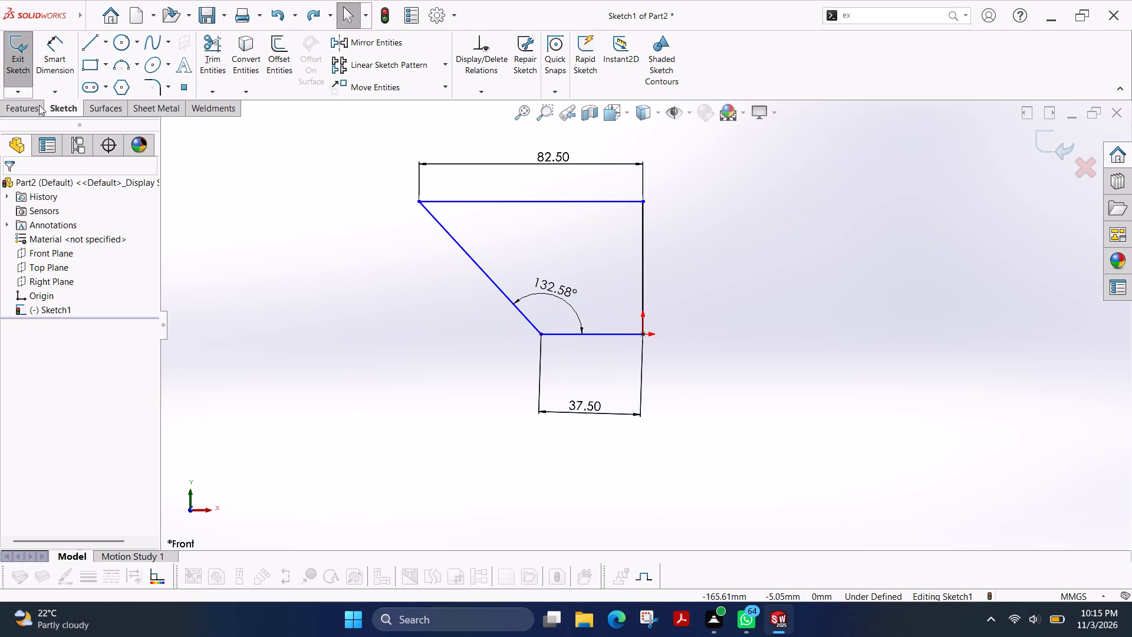
Add a Fix relation to the profile's bottom line.
{"action": "left_click", "coordinate": [603, 333]}
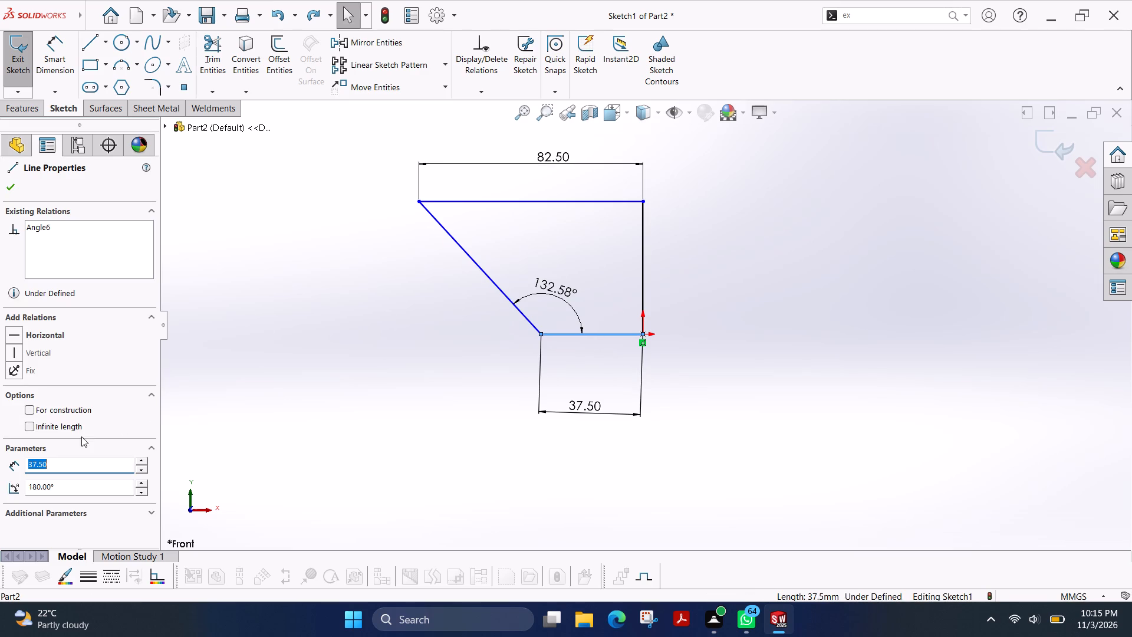
{"action": "left_click", "coordinate": [27, 373]}
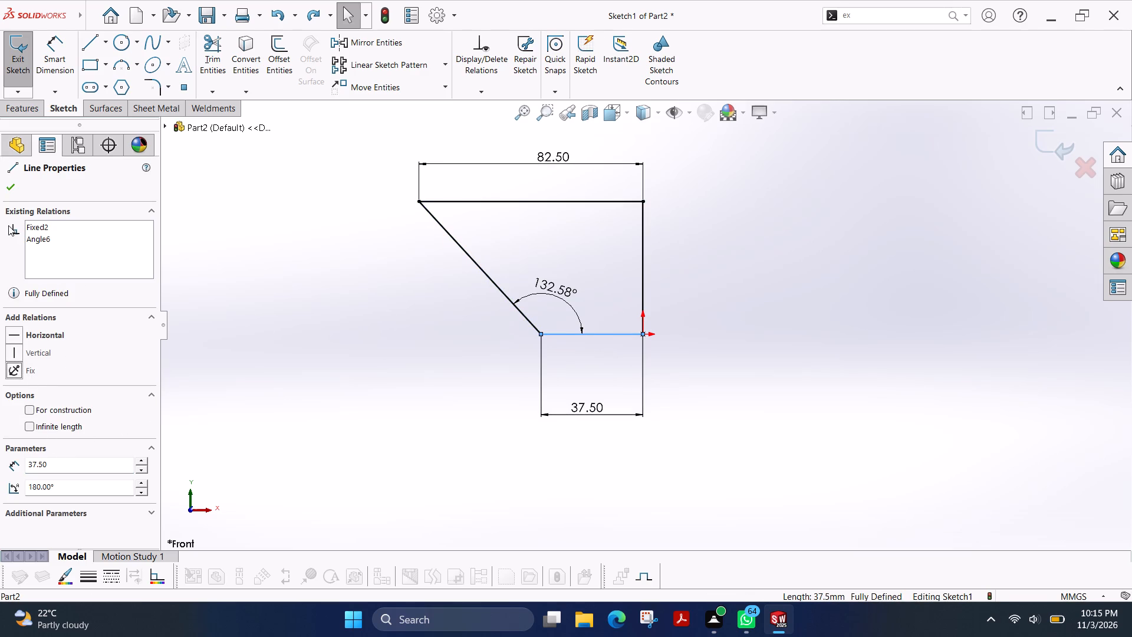
{"action": "left_click", "coordinate": [13, 189]}
Set the angle between the bottom line and the slanted line to 135°.
{"action": "double_click", "coordinate": [551, 285]}
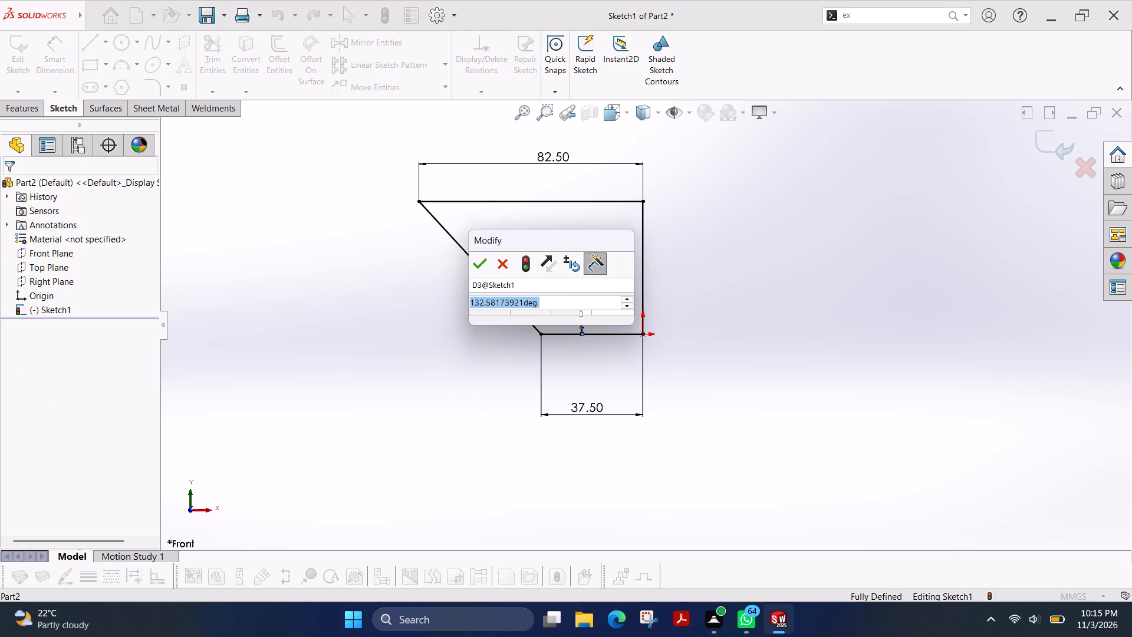
{"action": "type", "text": "135"}
{"action": "key", "text": "Return"}
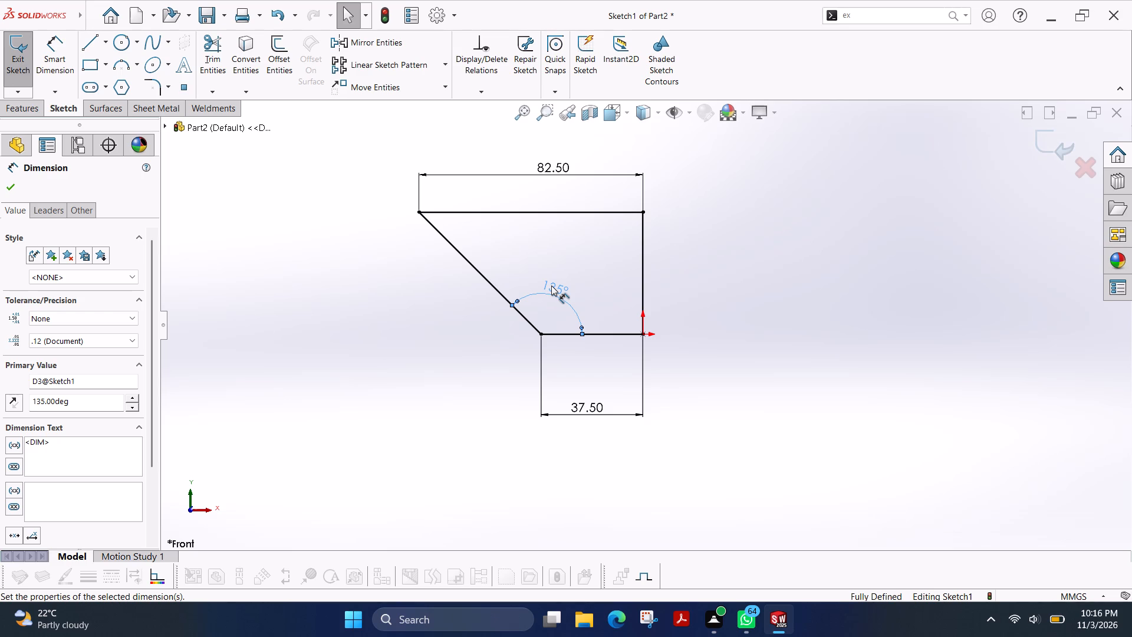
{"action": "left_click", "coordinate": [14, 186]}
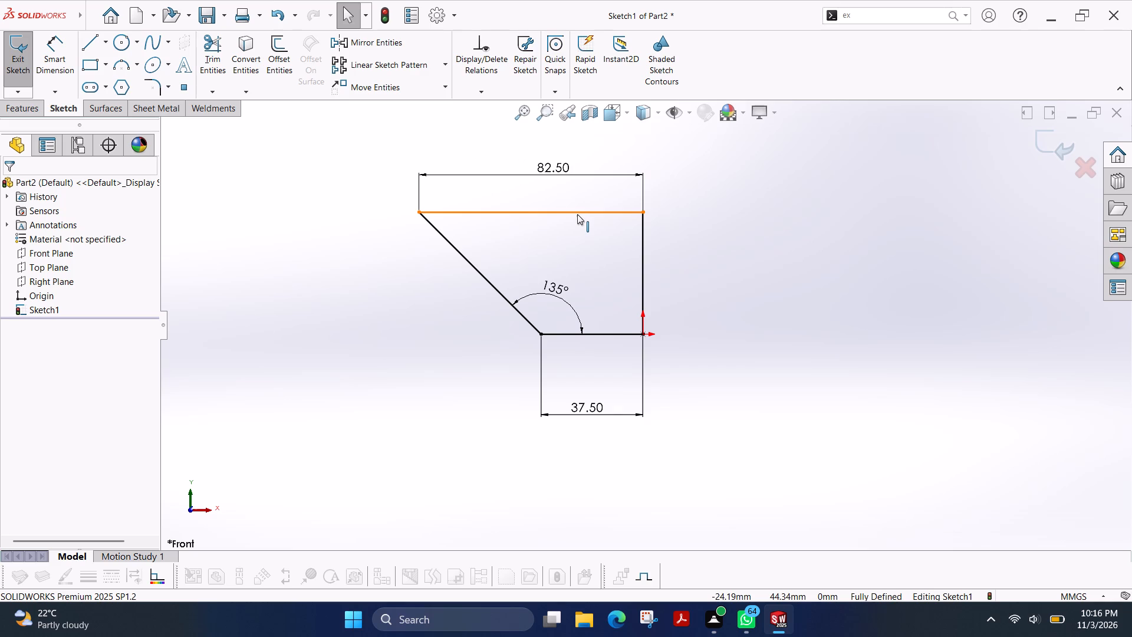
Check the profile's constraints by trying to move the top line and its corner above the origin.
{"action": "left_click", "coordinate": [577, 214]}
{"action": "left_click_drag", "start_coordinate": [583, 211], "coordinate": [585, 255]}
{"action": "left_click_drag", "start_coordinate": [643, 213], "coordinate": [639, 253]}
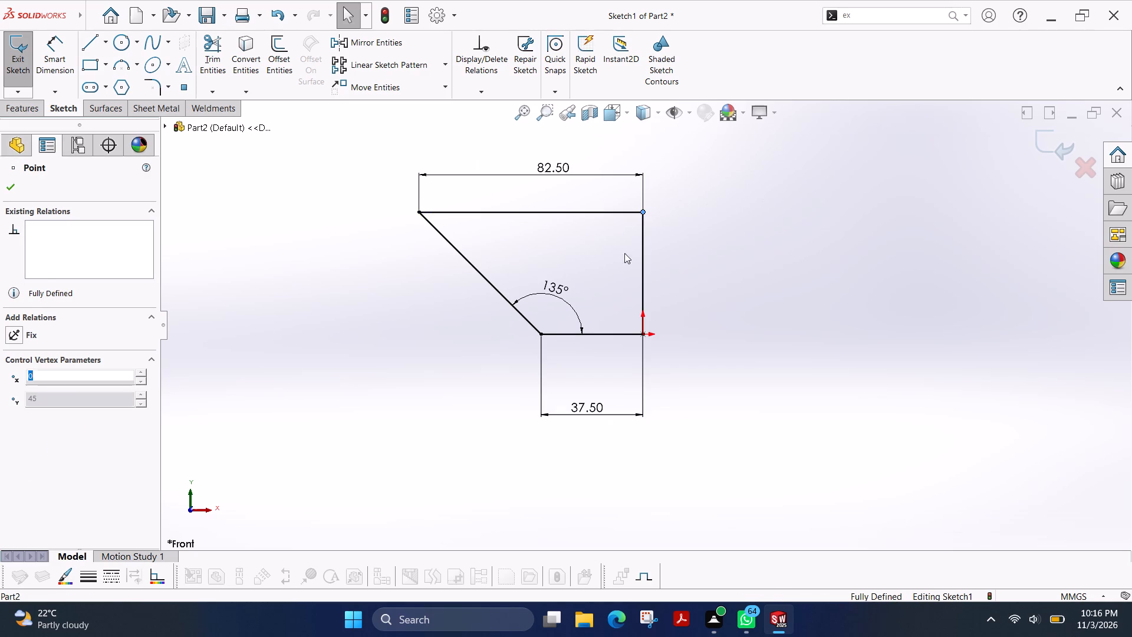
{"action": "left_click_drag", "start_coordinate": [441, 212], "coordinate": [447, 238]}
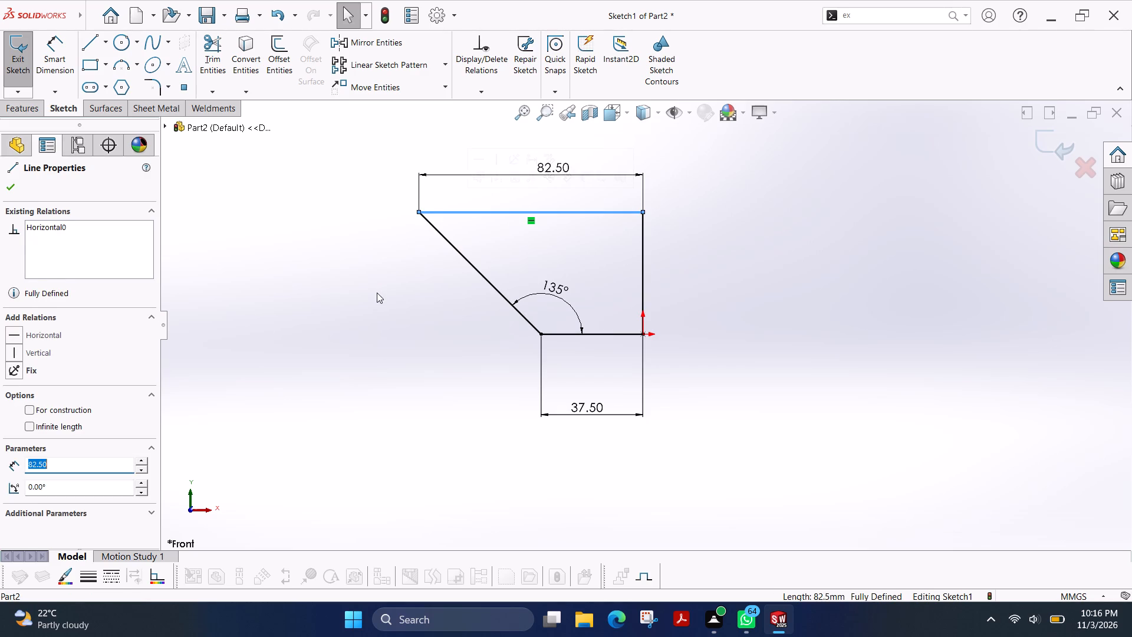
{"action": "left_click", "coordinate": [376, 295]}
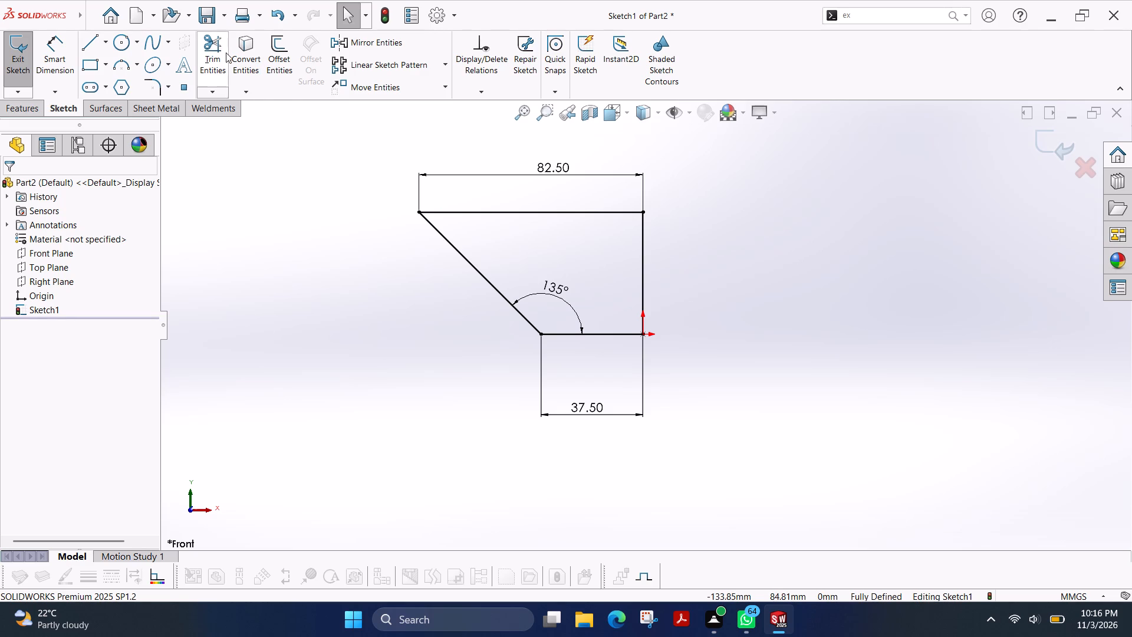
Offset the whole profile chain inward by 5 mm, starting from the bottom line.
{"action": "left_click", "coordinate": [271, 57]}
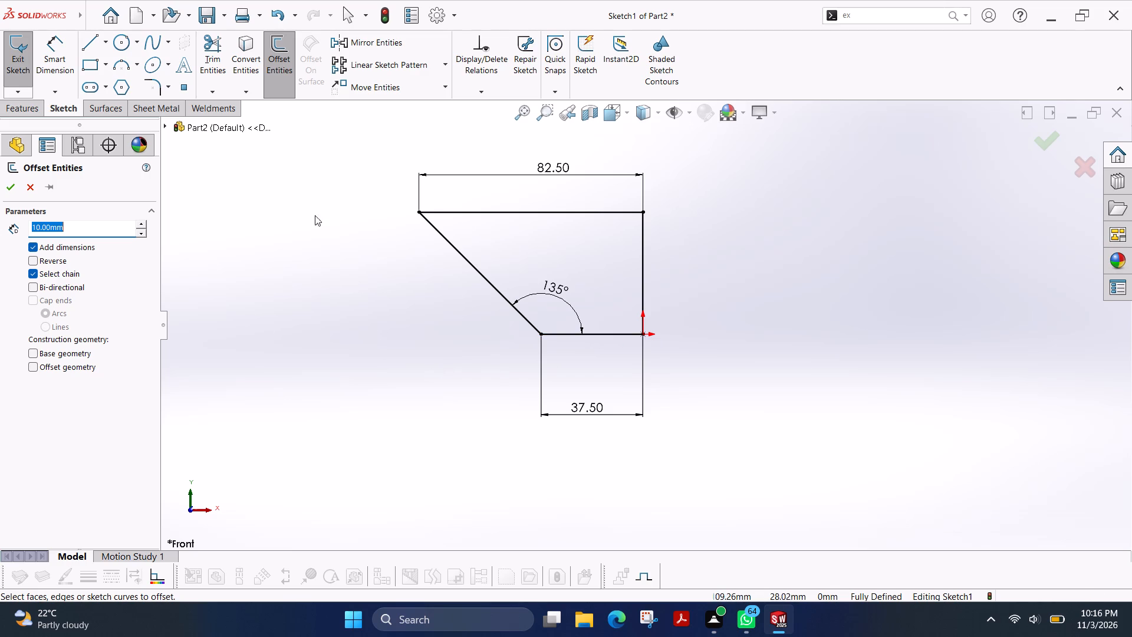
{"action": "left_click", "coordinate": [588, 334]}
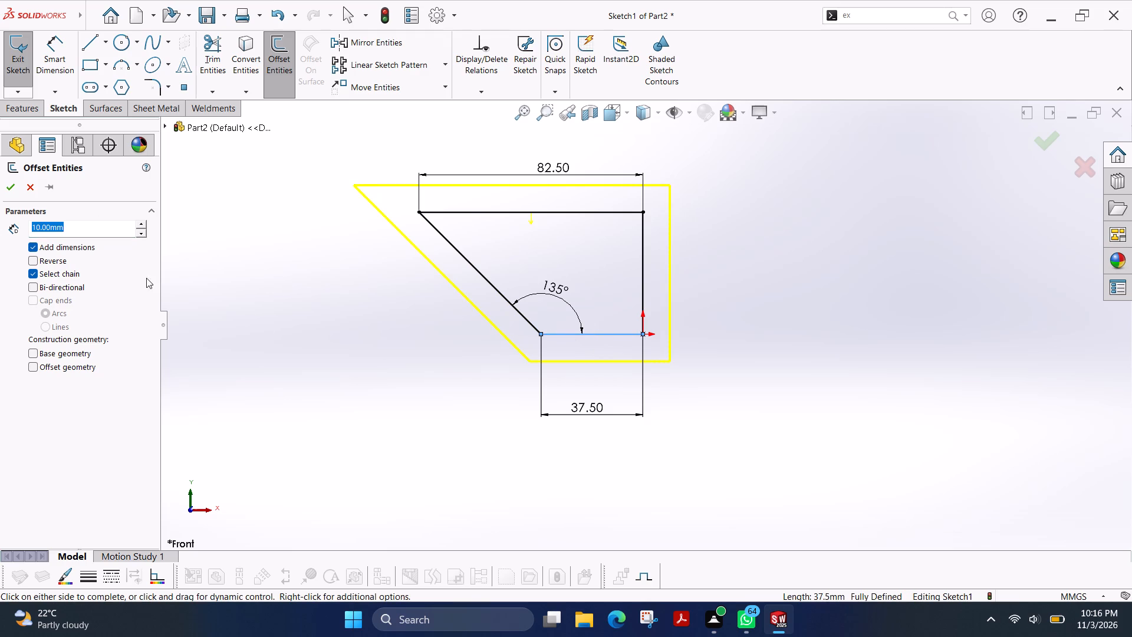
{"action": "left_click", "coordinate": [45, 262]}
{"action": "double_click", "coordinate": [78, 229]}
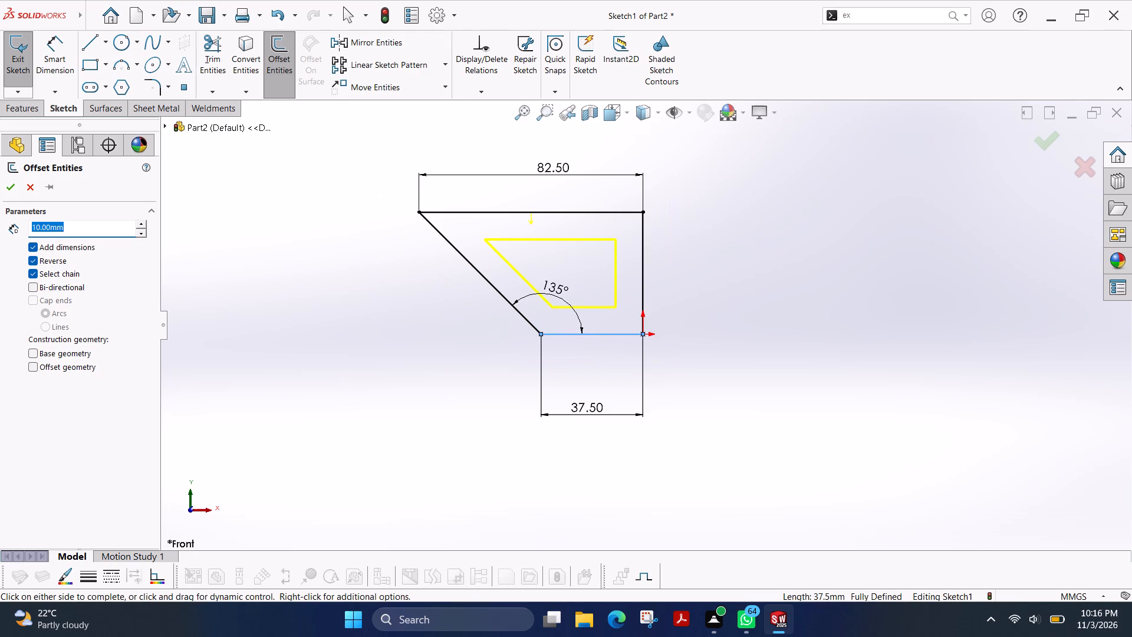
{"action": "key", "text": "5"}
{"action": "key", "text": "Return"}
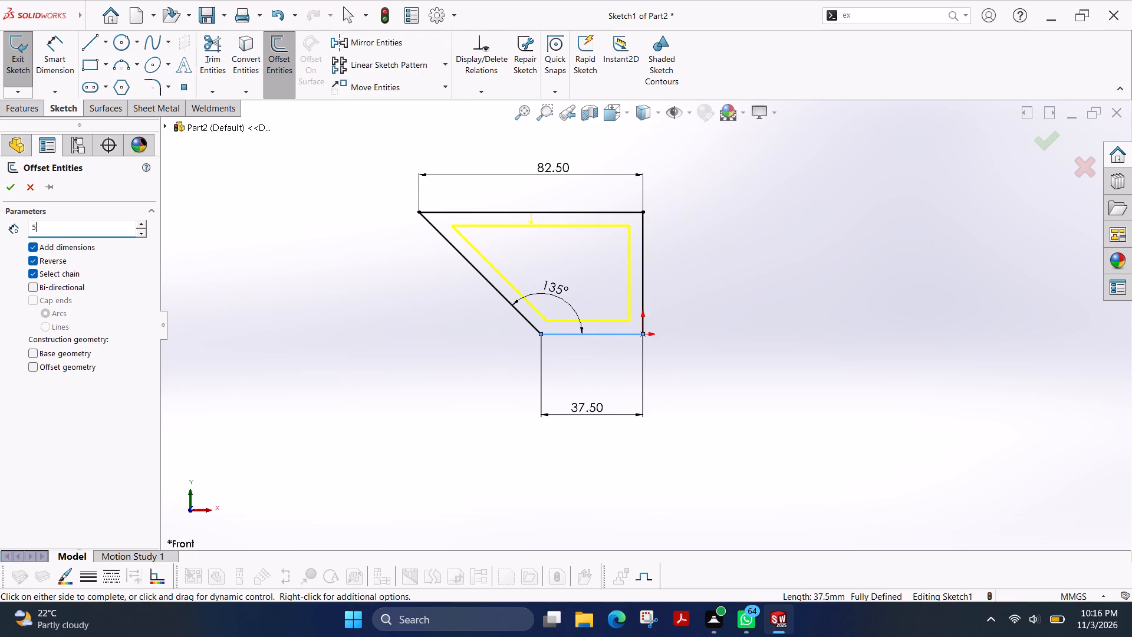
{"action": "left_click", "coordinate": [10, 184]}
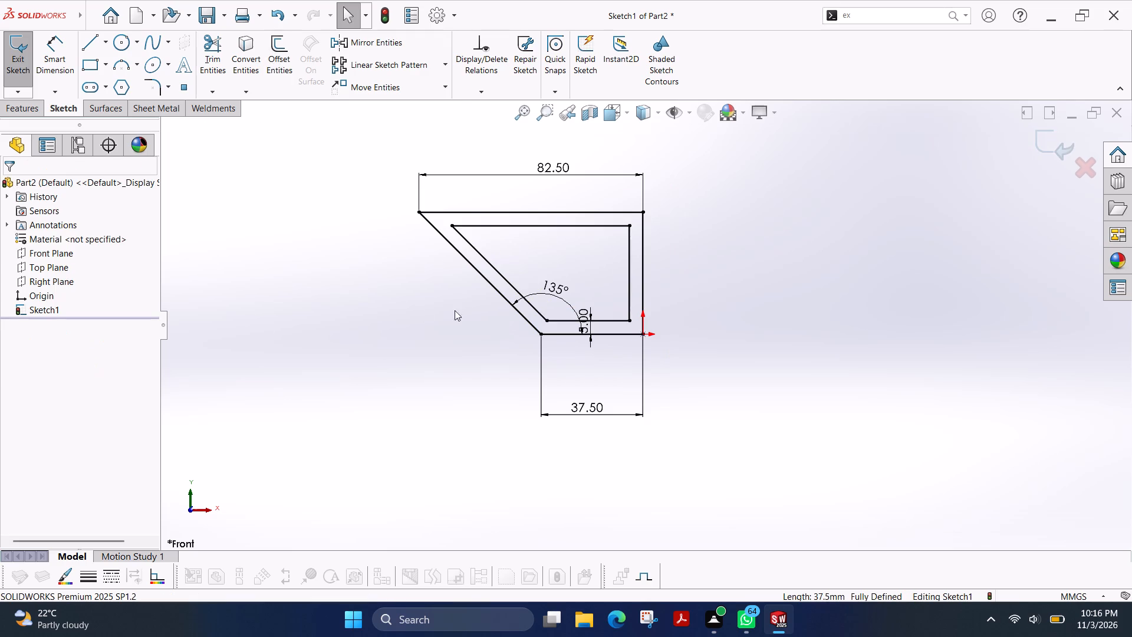
Add a 25 mm sketch fillet between the outer slanted line and the bottom line.
{"action": "scroll", "coordinate": [582, 277], "scroll_direction": "down", "scroll_amount": 2}
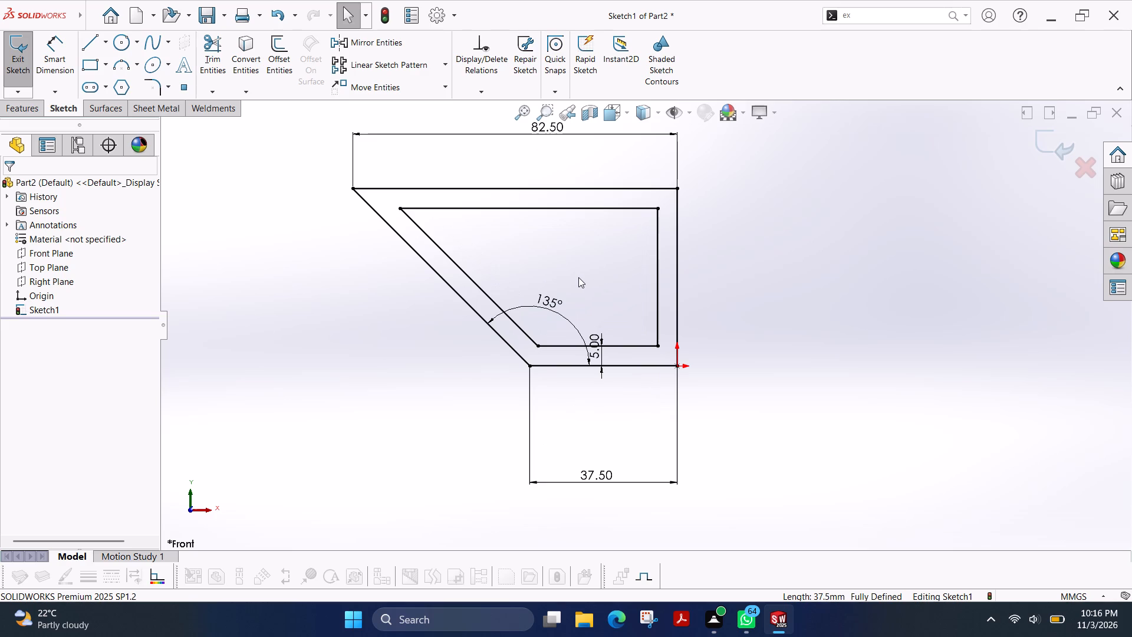
{"action": "scroll", "coordinate": [578, 277], "scroll_direction": "down", "scroll_amount": 1}
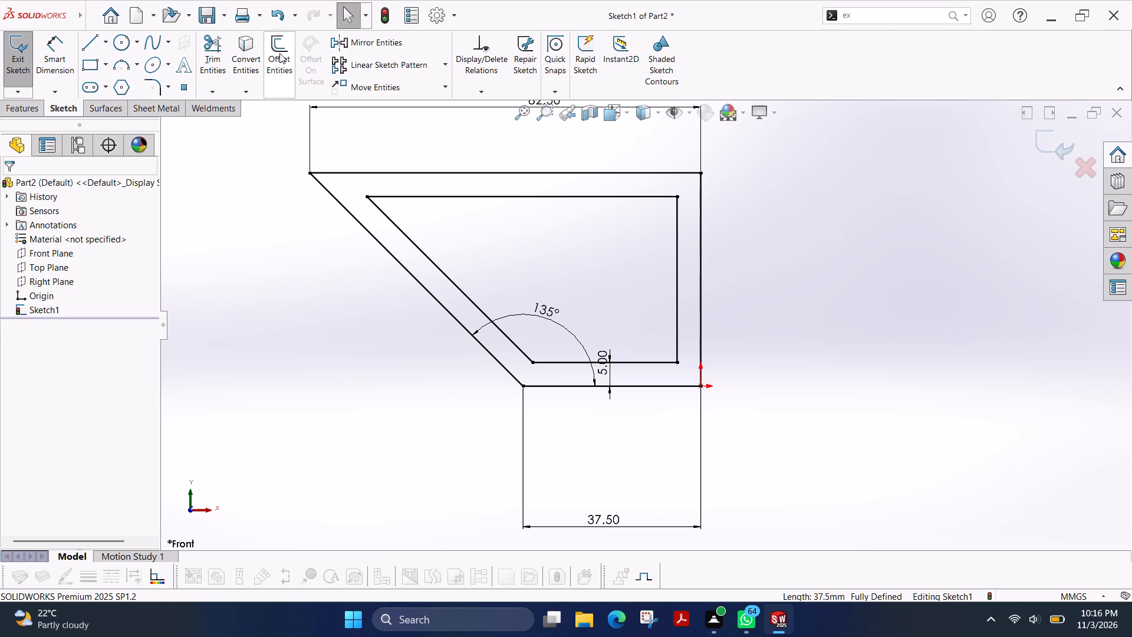
{"action": "left_click", "coordinate": [152, 87]}
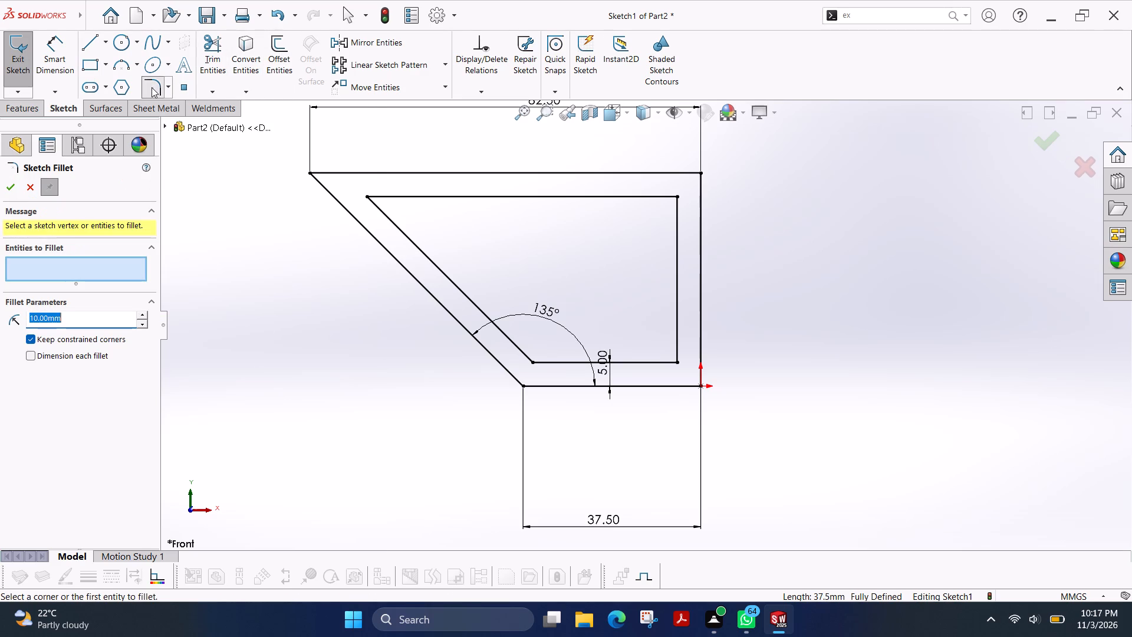
{"action": "type", "text": "25"}
{"action": "key", "text": "Return"}
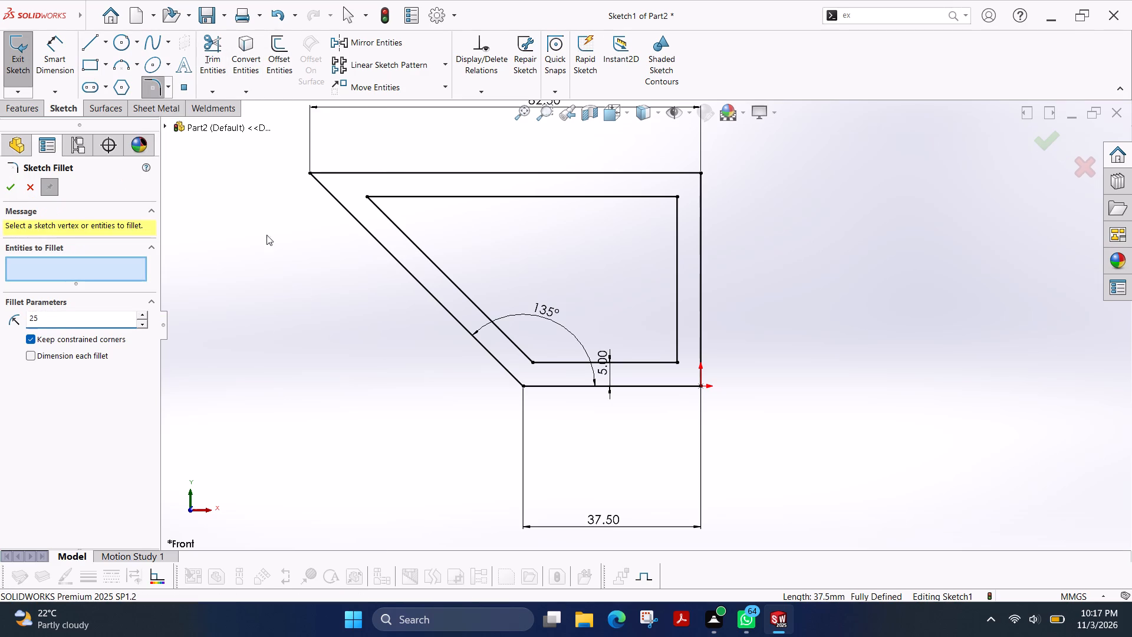
{"action": "key", "text": "Return"}
{"action": "left_click", "coordinate": [496, 358]}
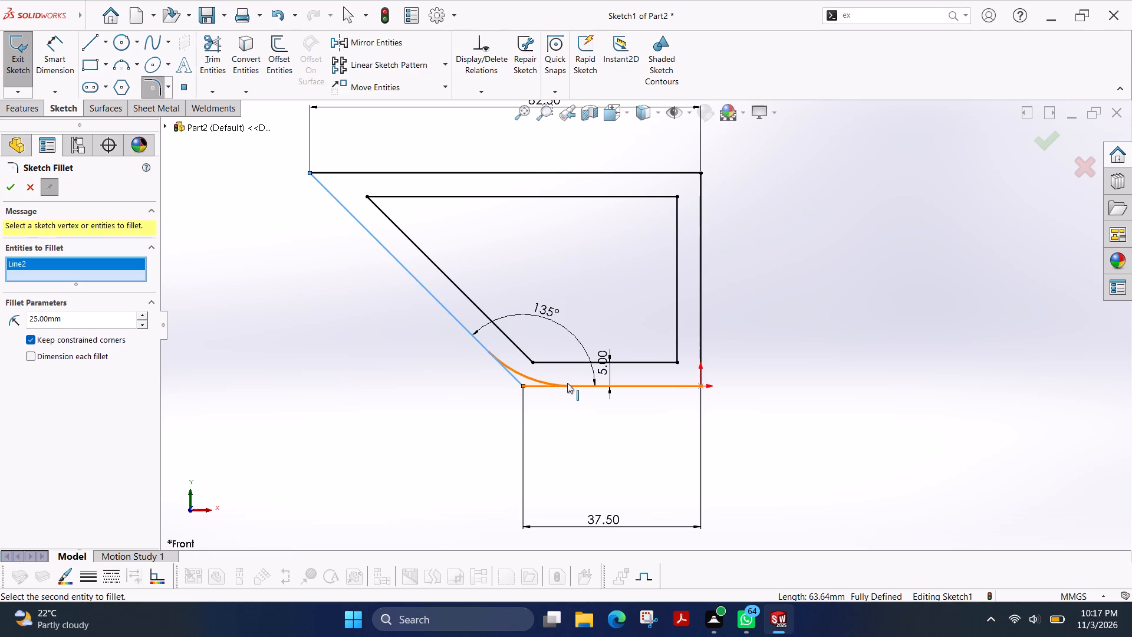
{"action": "left_click", "coordinate": [584, 385]}
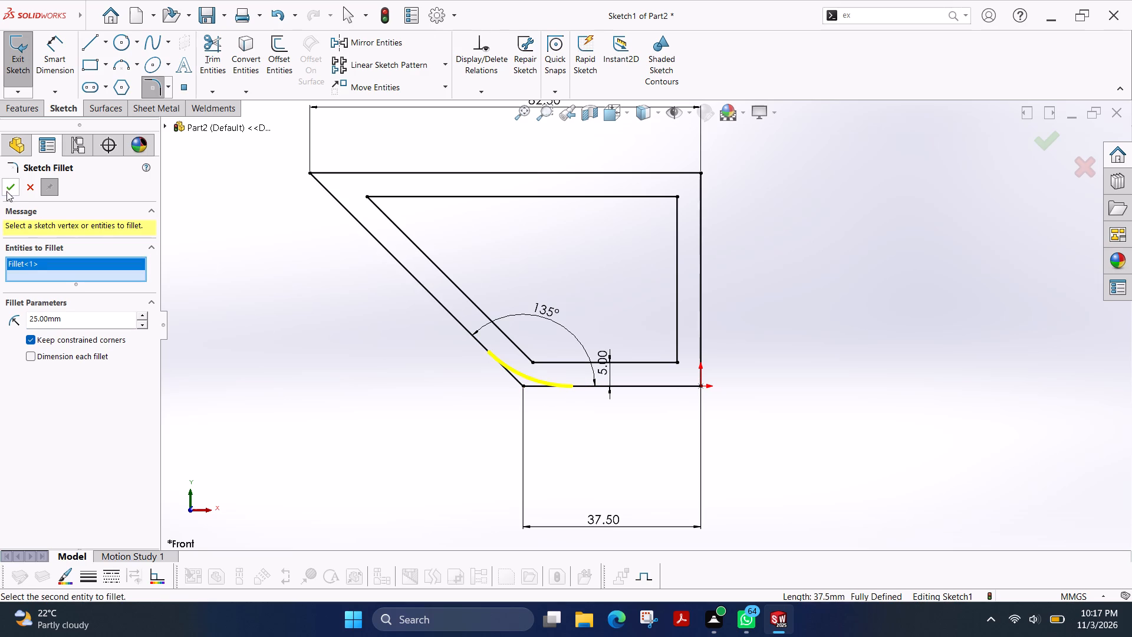
{"action": "left_click", "coordinate": [5, 190]}
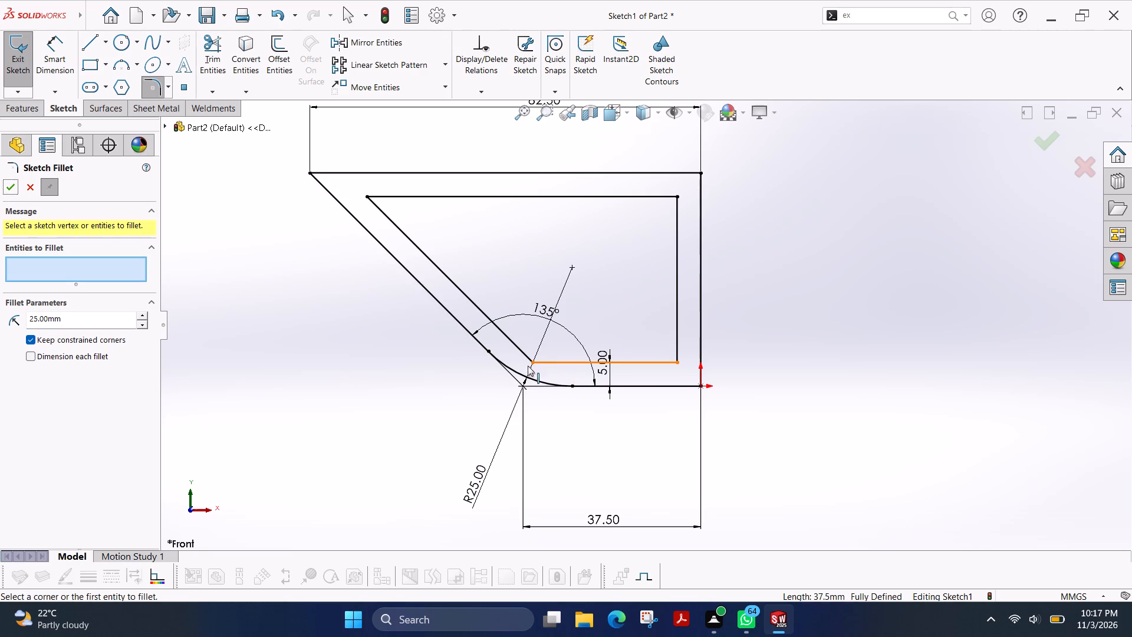
{"action": "left_click", "coordinate": [5, 190]}
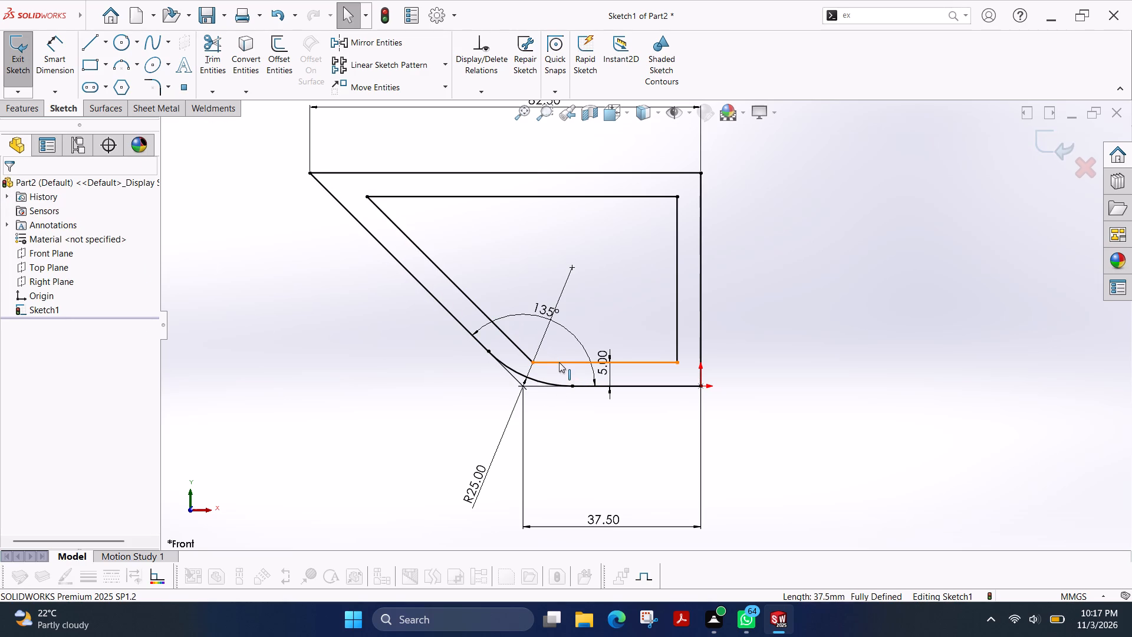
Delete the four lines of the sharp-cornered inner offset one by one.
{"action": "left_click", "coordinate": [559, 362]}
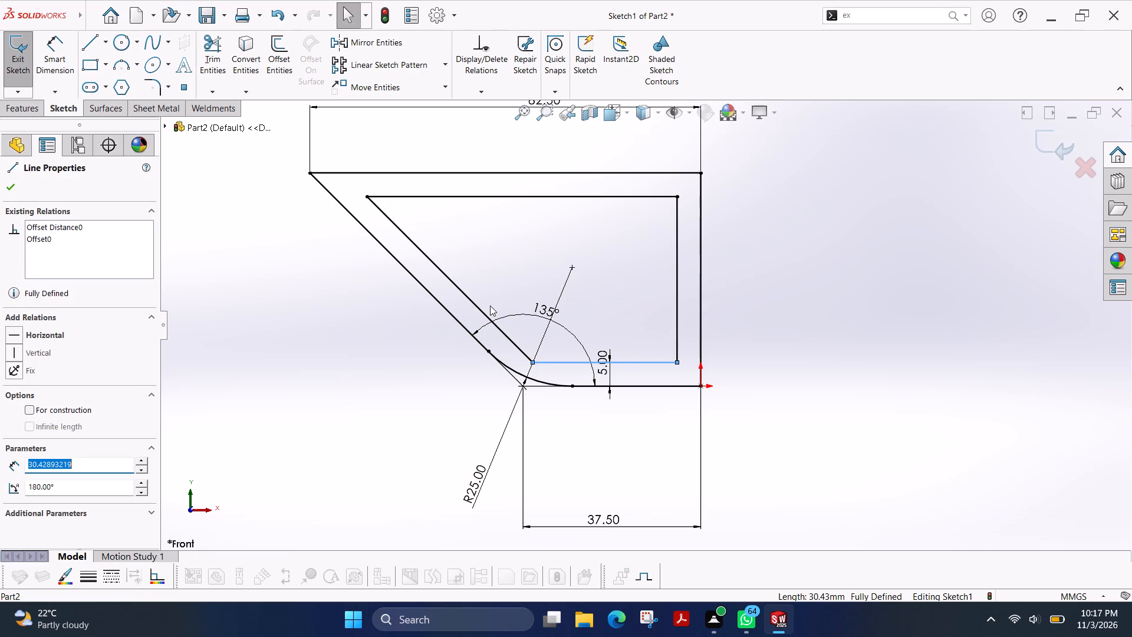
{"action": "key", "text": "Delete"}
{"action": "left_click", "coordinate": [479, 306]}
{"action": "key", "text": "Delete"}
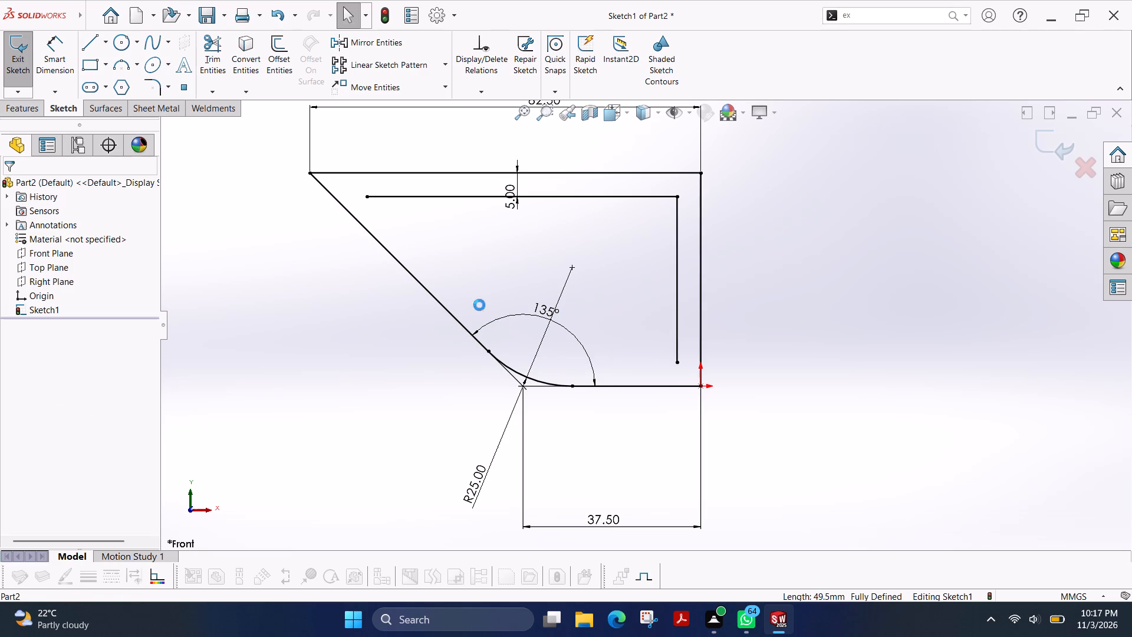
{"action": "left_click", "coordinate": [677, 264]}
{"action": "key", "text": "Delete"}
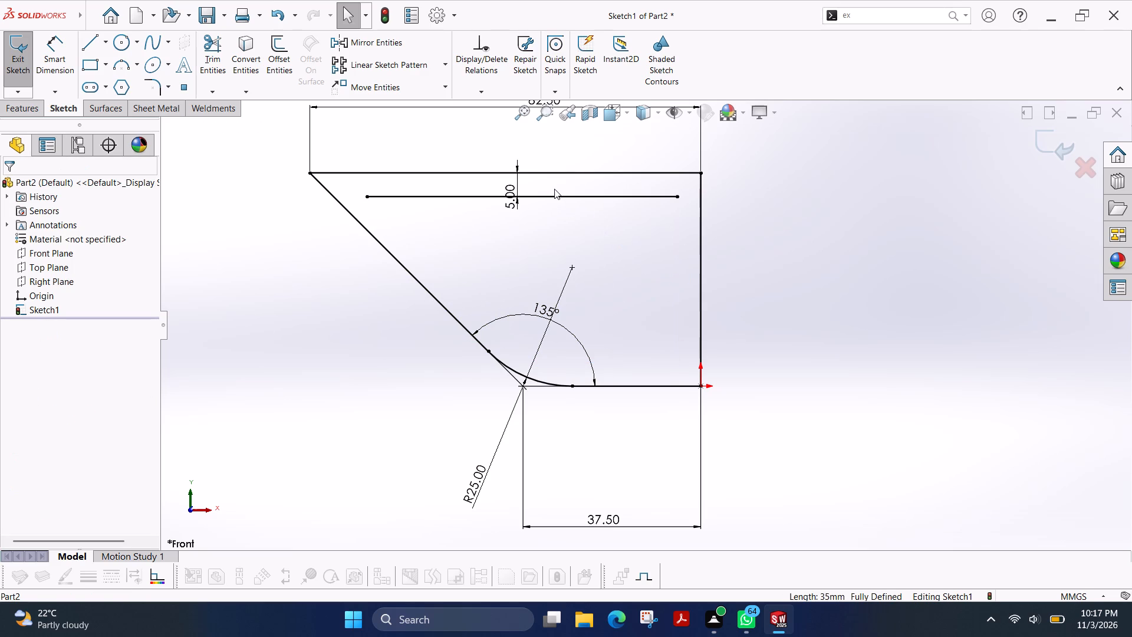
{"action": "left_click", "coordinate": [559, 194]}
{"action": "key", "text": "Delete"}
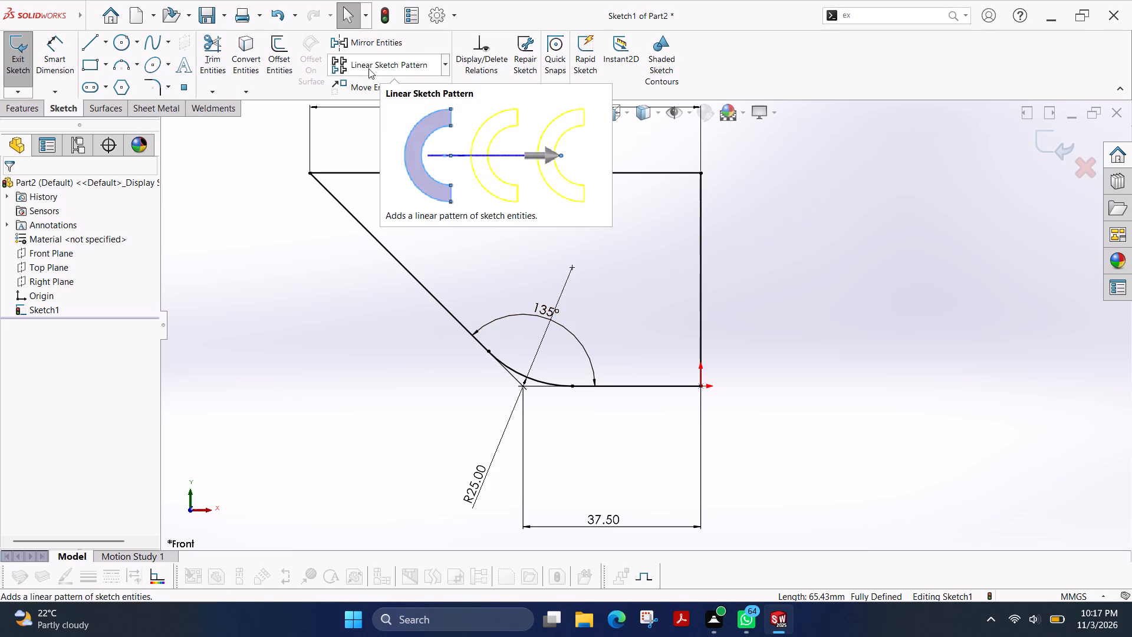
Offset the filleted outer profile chain inward by 5 mm, with dimensions added.
{"action": "left_click", "coordinate": [275, 47]}
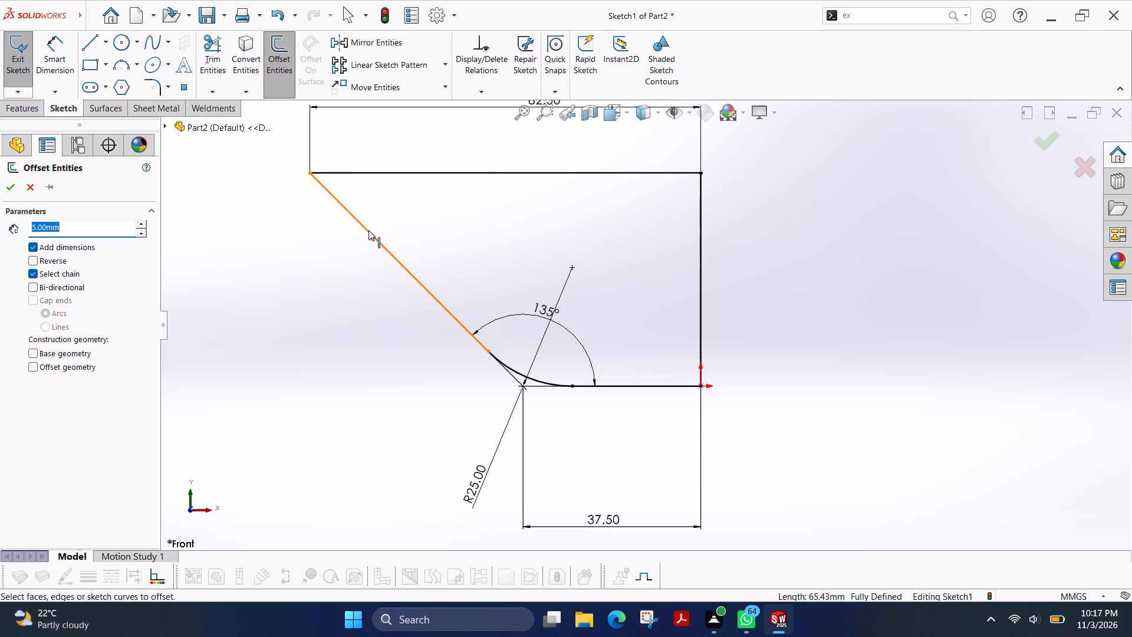
{"action": "left_click", "coordinate": [368, 230]}
{"action": "left_click", "coordinate": [40, 262]}
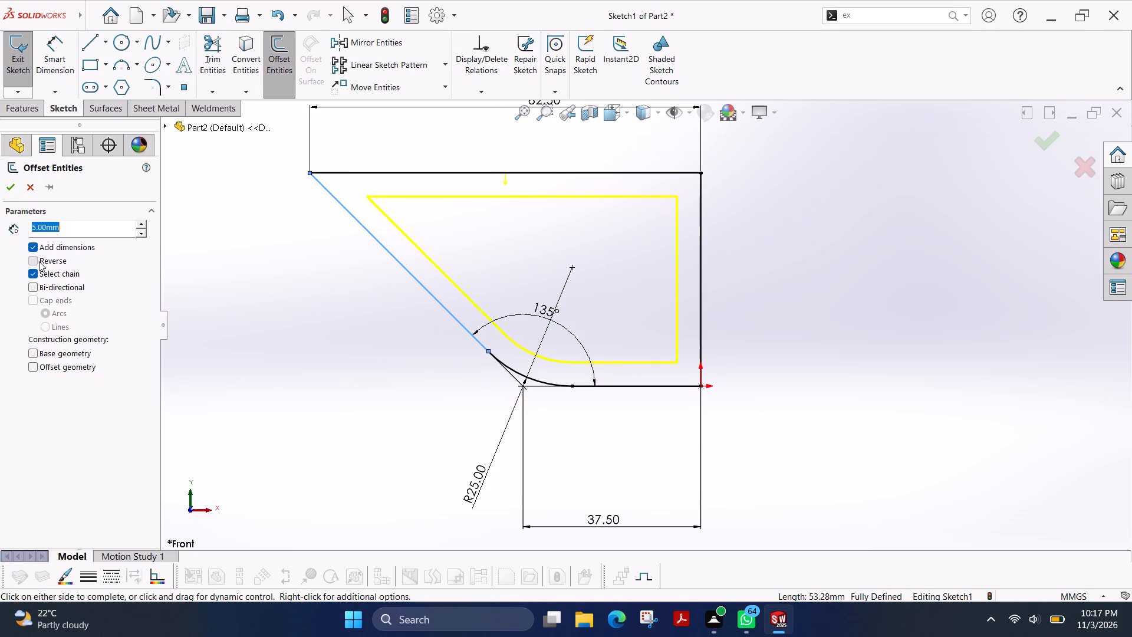
{"action": "left_click", "coordinate": [6, 192]}
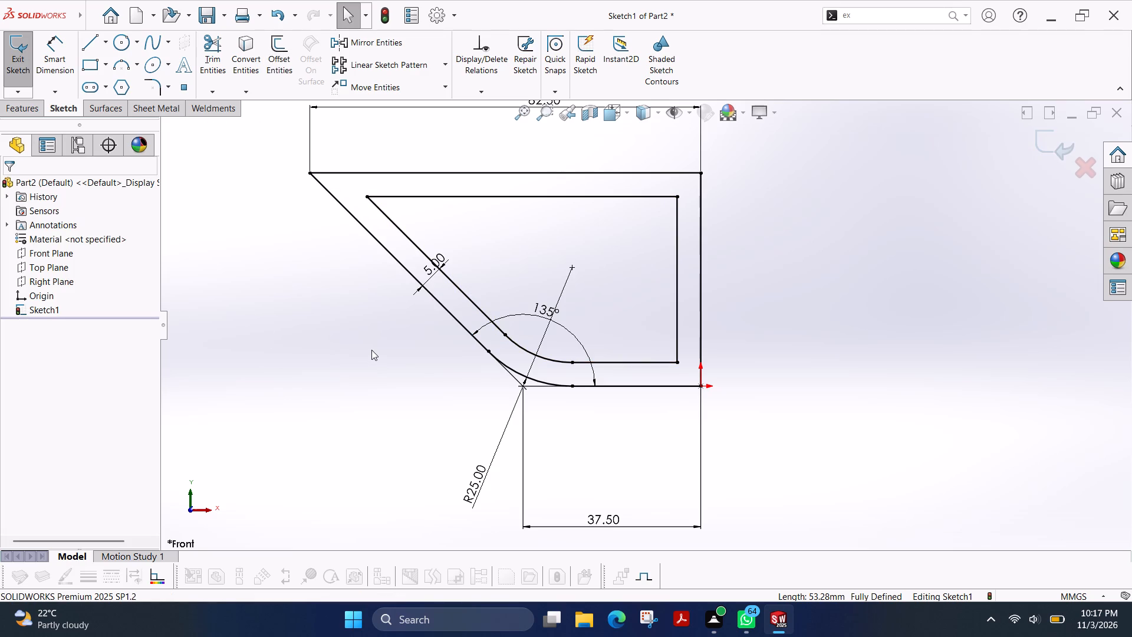
Trim away the inner offset's top horizontal line and its vertical line.
{"action": "left_click", "coordinate": [216, 42]}
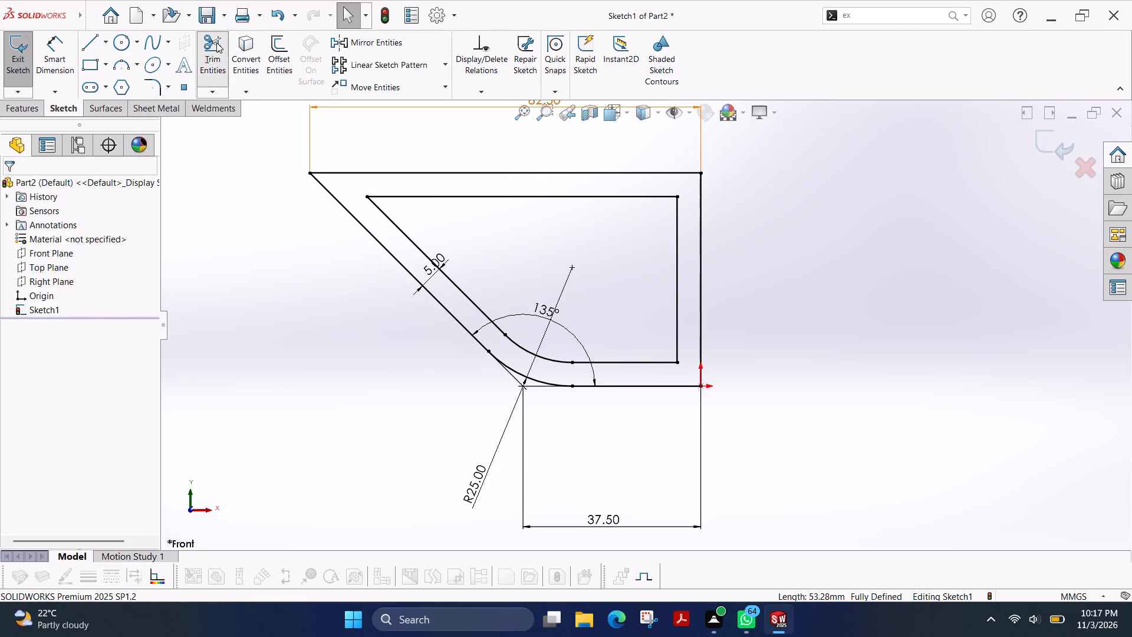
{"action": "left_click_drag", "start_coordinate": [499, 186], "coordinate": [525, 214]}
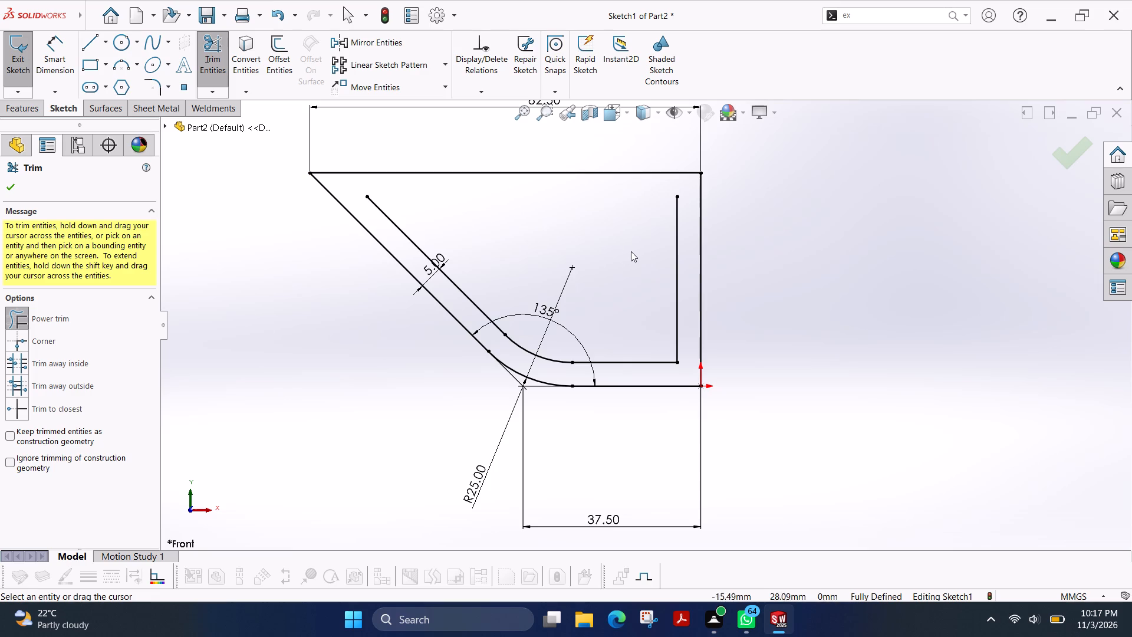
{"action": "left_click_drag", "start_coordinate": [633, 249], "coordinate": [679, 260]}
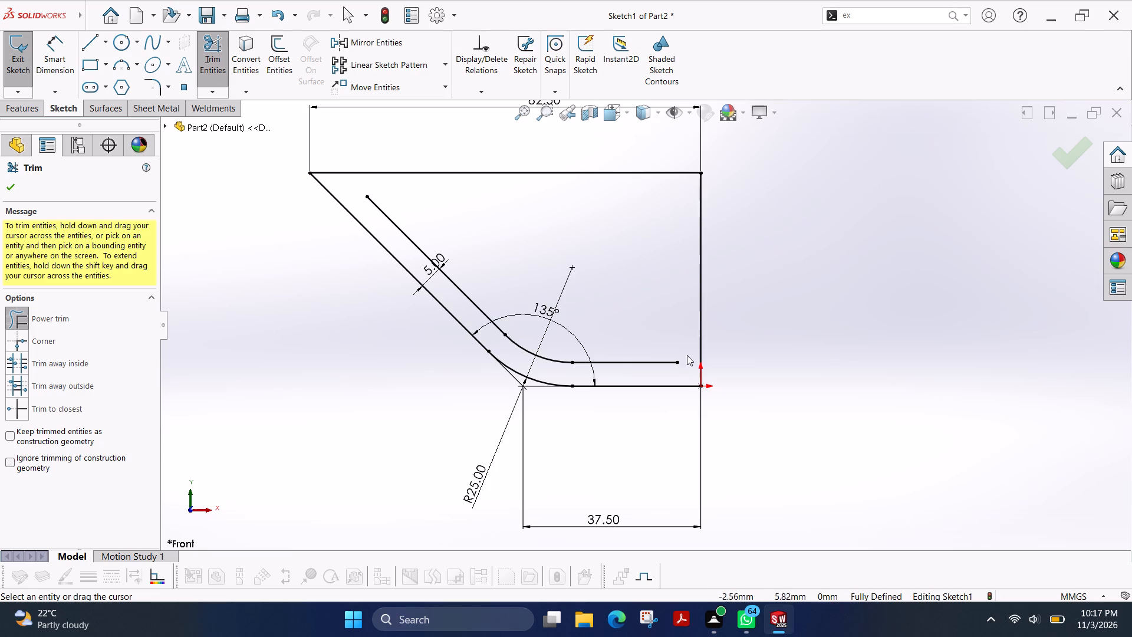
Extend the inner bottom line to the outer vertical line and the inner slanted line to the outer top line.
{"action": "left_click", "coordinate": [906, 15]}
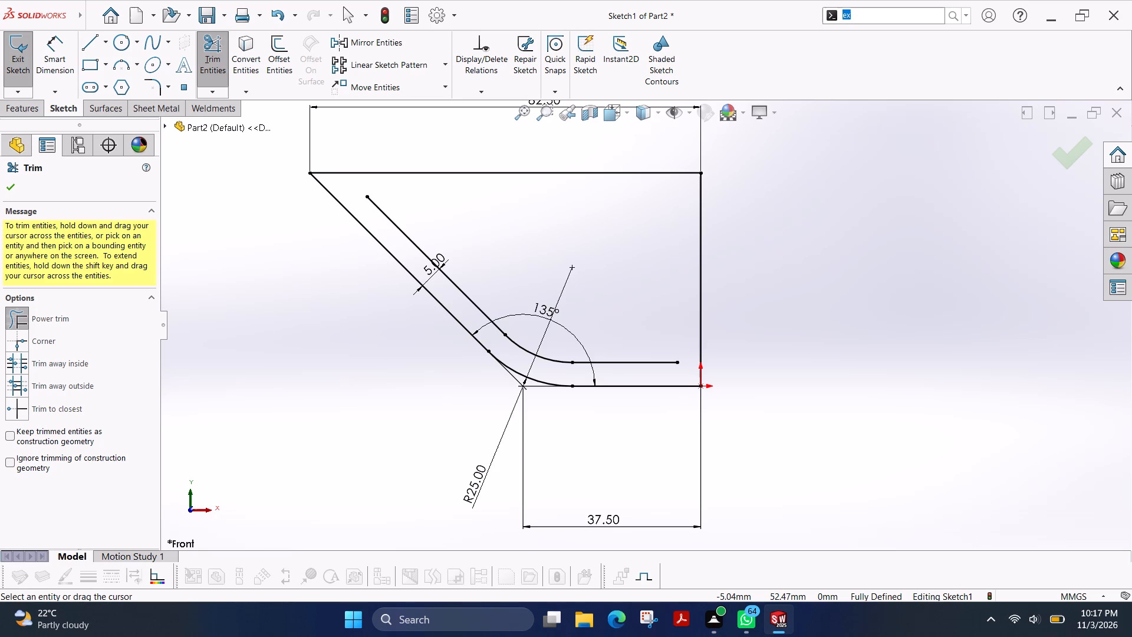
{"action": "type", "text": "ex"}
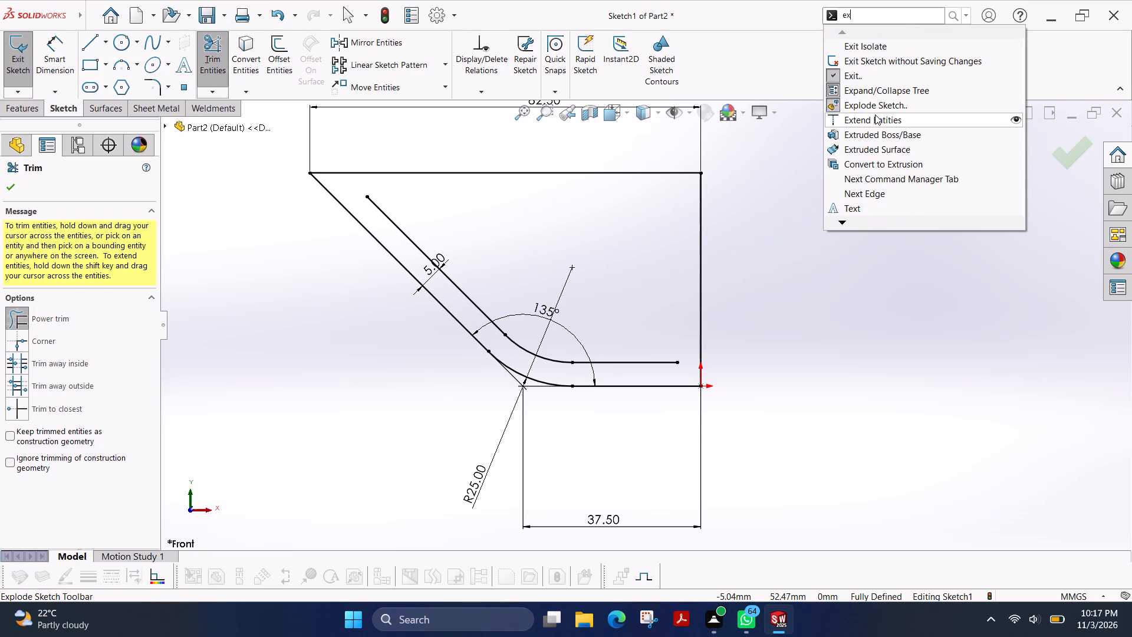
{"action": "left_click", "coordinate": [877, 119]}
{"action": "left_click", "coordinate": [653, 361]}
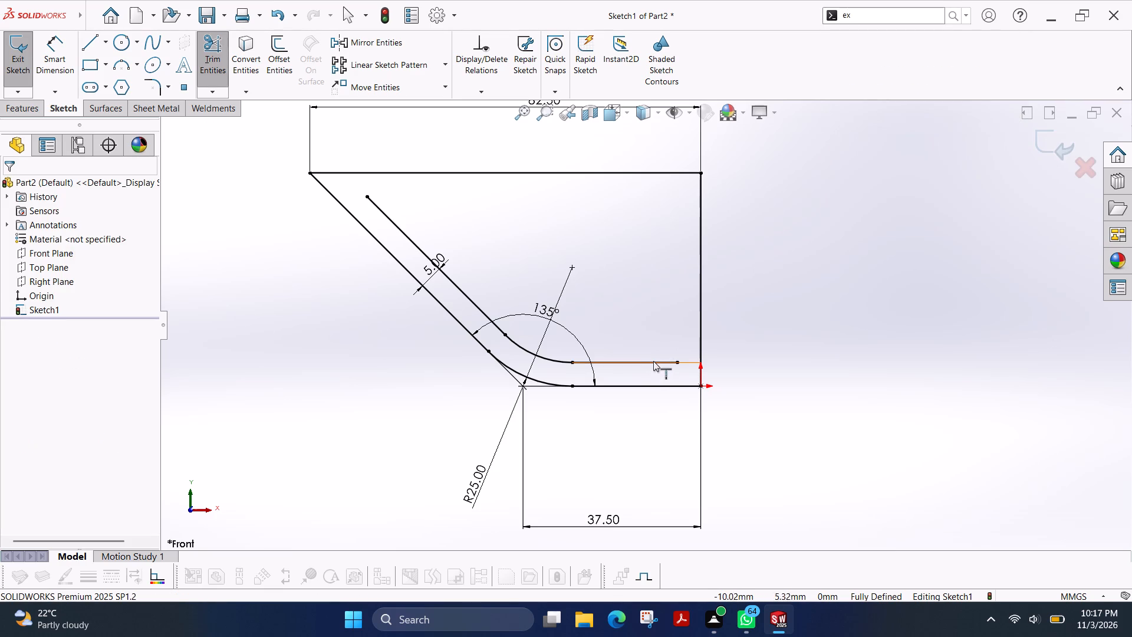
{"action": "left_click", "coordinate": [386, 215]}
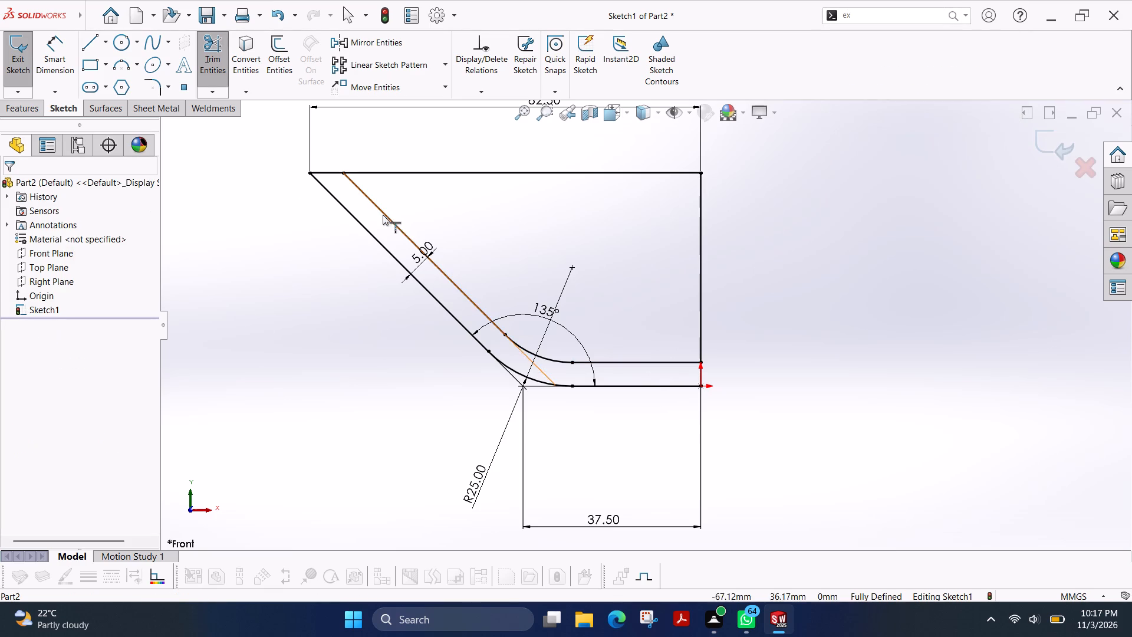
Trim the top line beyond the inner slanted line and the vertical line's short segment between the two bottom lines.
{"action": "left_click", "coordinate": [211, 57]}
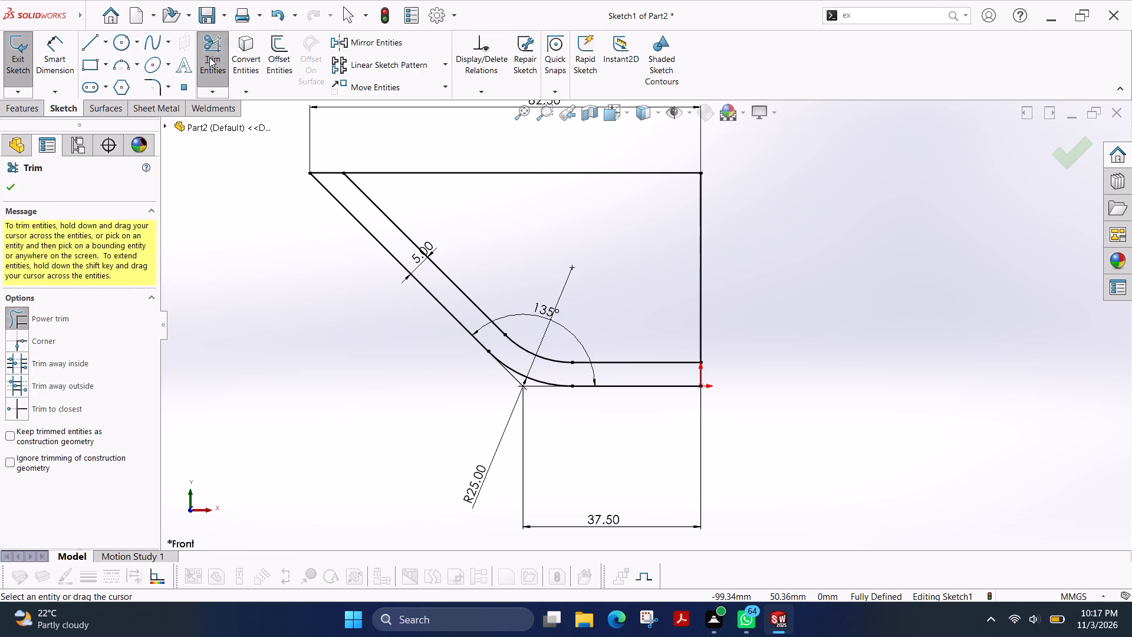
{"action": "left_click", "coordinate": [209, 57]}
{"action": "left_click", "coordinate": [210, 50]}
{"action": "left_click_drag", "start_coordinate": [480, 159], "coordinate": [486, 170]}
{"action": "left_click_drag", "start_coordinate": [486, 170], "coordinate": [501, 201]}
{"action": "scroll", "coordinate": [723, 359], "scroll_direction": "down", "scroll_amount": 5}
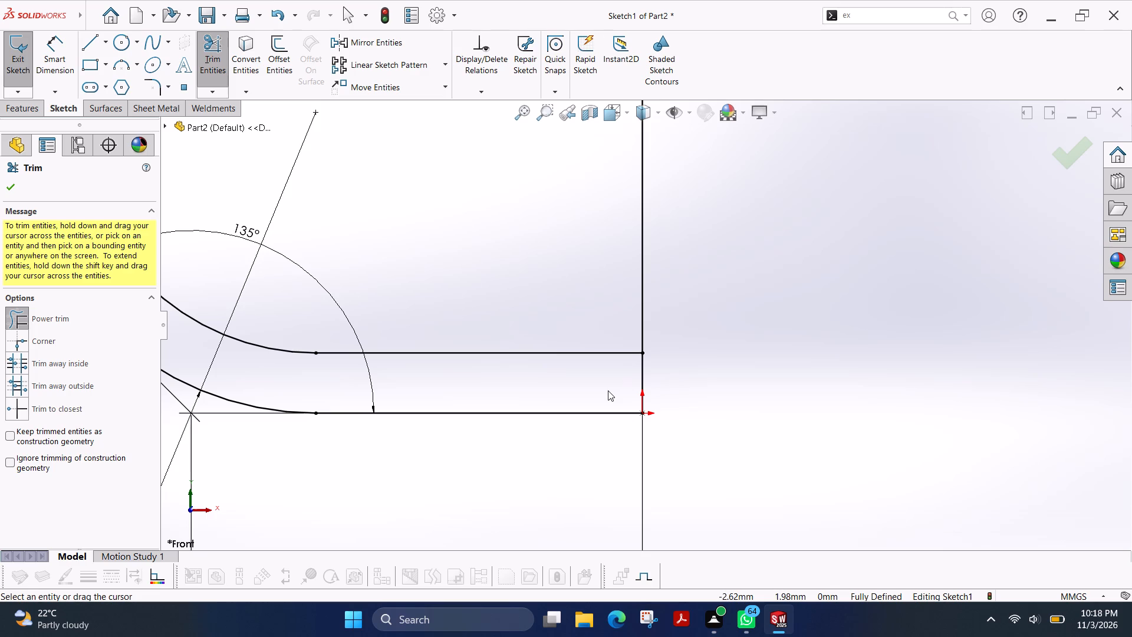
{"action": "left_click_drag", "start_coordinate": [605, 390], "coordinate": [693, 390]}
Draw a horizontal line about 15.7 mm long crossing the vertical line above the inner bottom line.
{"action": "scroll", "coordinate": [665, 372], "scroll_direction": "up", "scroll_amount": 3}
{"action": "scroll", "coordinate": [654, 274], "scroll_direction": "up", "scroll_amount": 2}
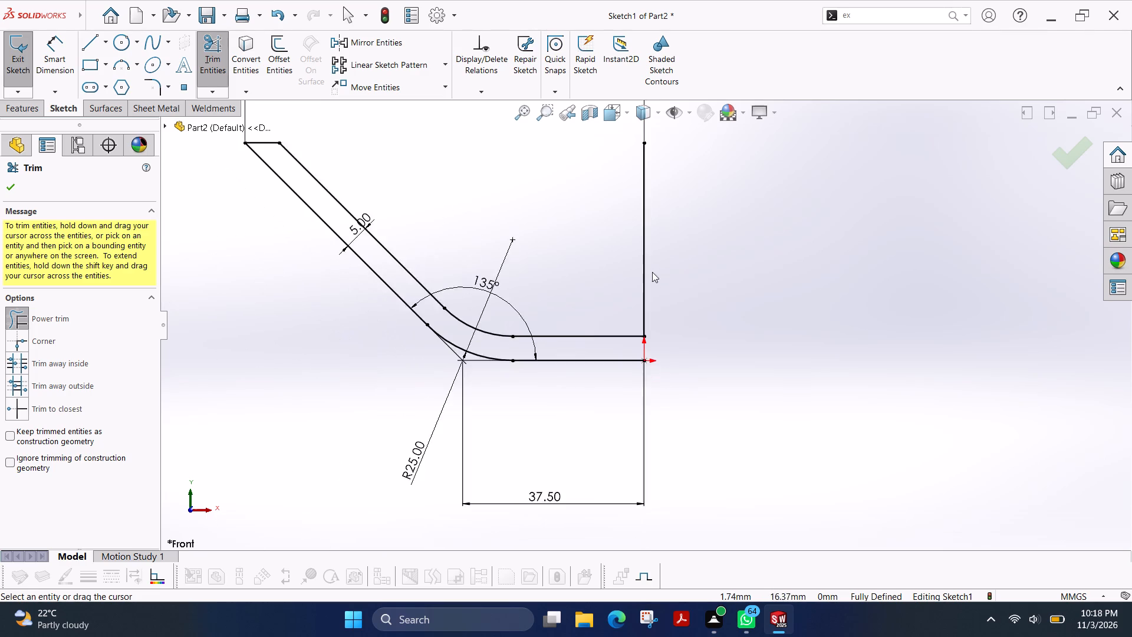
{"action": "scroll", "coordinate": [652, 272], "scroll_direction": "up", "scroll_amount": 2}
{"action": "scroll", "coordinate": [651, 272], "scroll_direction": "down", "scroll_amount": 1}
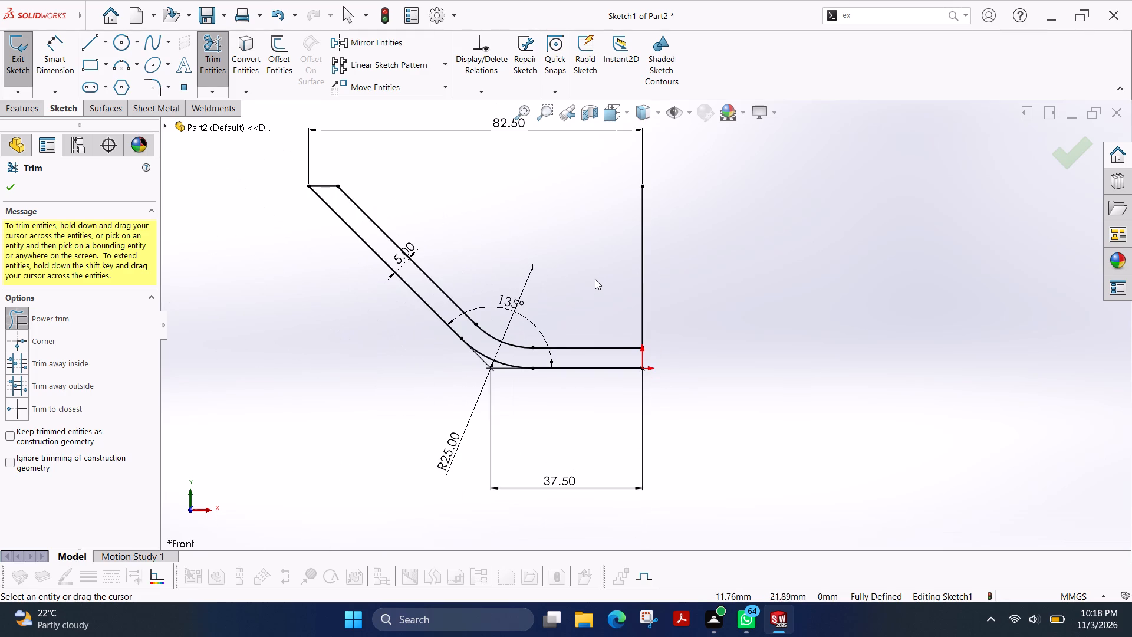
{"action": "left_click", "coordinate": [94, 53]}
{"action": "left_click", "coordinate": [620, 309]}
{"action": "left_click", "coordinate": [683, 308]}
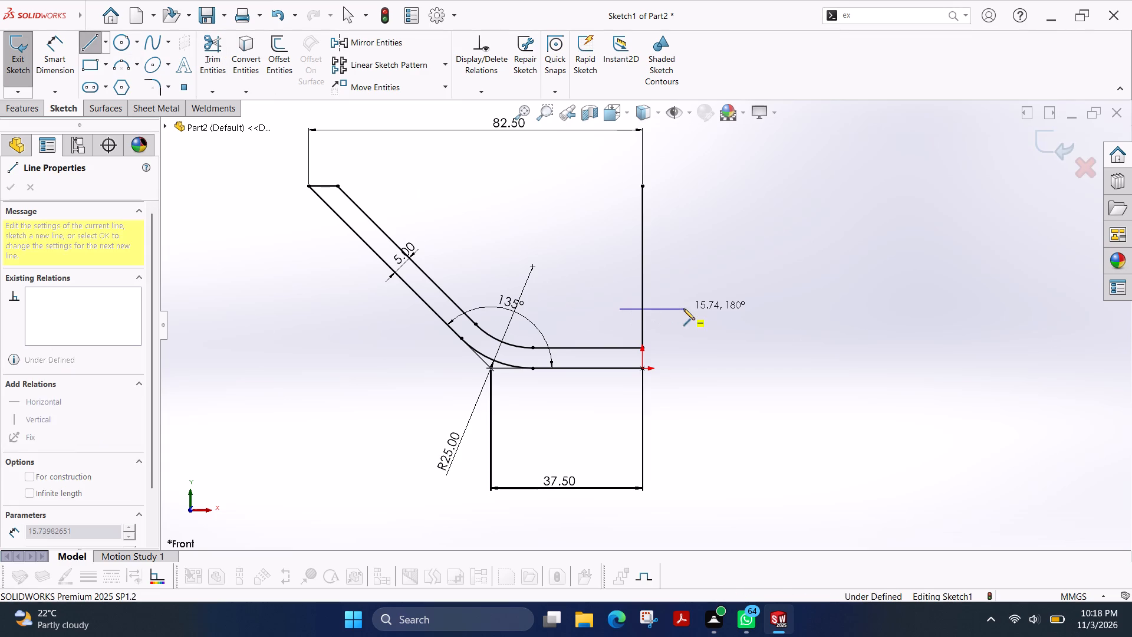
{"action": "right_click", "coordinate": [683, 304]}
{"action": "left_click", "coordinate": [694, 311]}
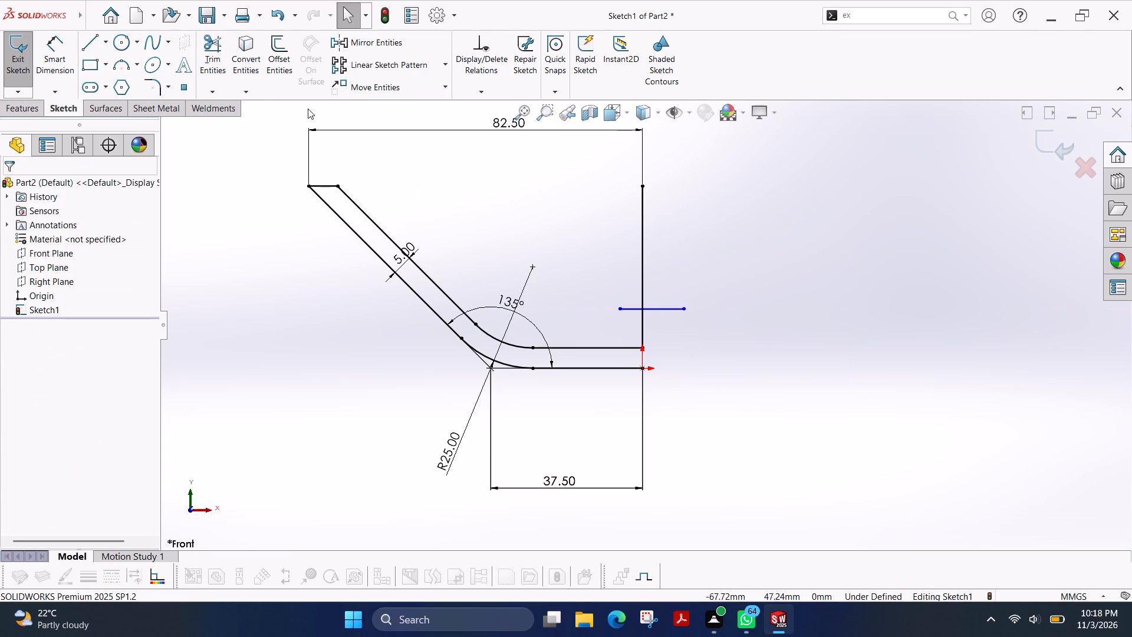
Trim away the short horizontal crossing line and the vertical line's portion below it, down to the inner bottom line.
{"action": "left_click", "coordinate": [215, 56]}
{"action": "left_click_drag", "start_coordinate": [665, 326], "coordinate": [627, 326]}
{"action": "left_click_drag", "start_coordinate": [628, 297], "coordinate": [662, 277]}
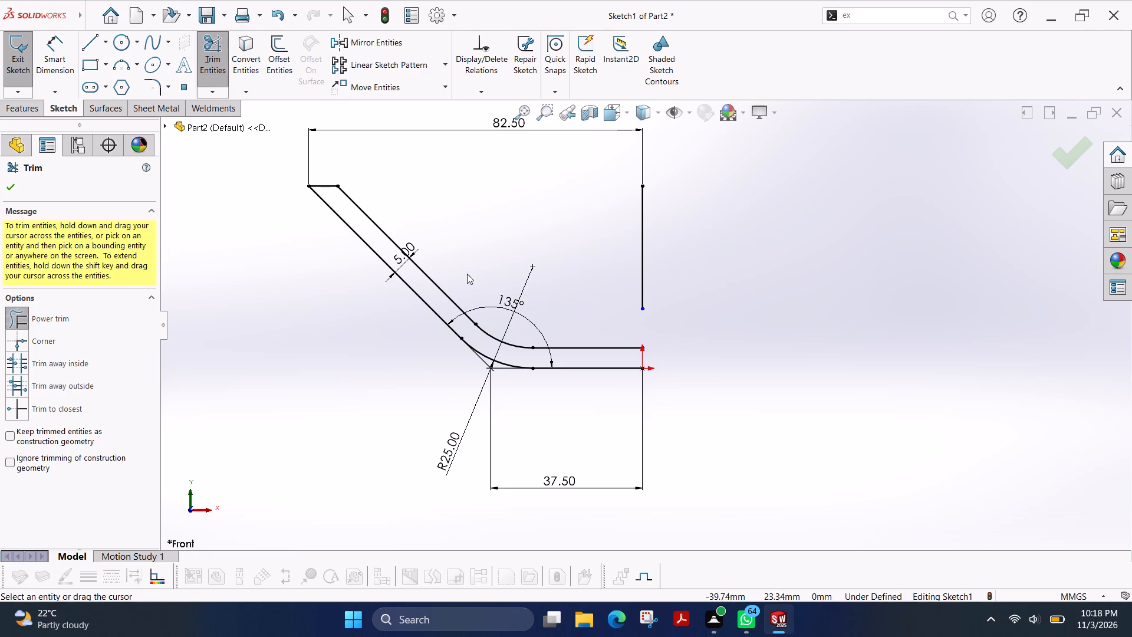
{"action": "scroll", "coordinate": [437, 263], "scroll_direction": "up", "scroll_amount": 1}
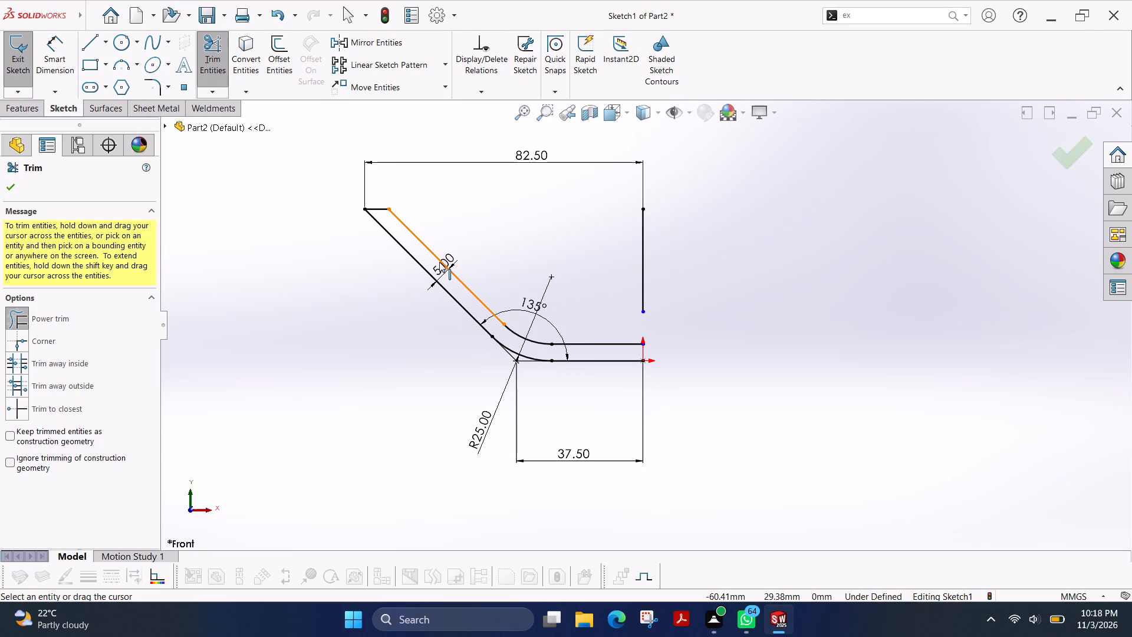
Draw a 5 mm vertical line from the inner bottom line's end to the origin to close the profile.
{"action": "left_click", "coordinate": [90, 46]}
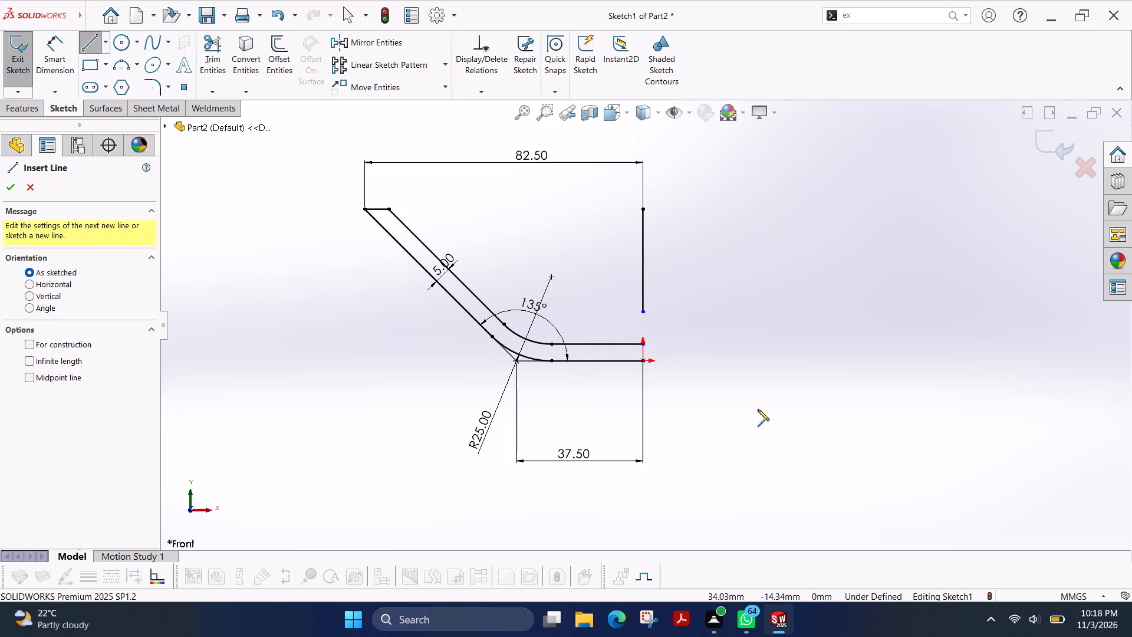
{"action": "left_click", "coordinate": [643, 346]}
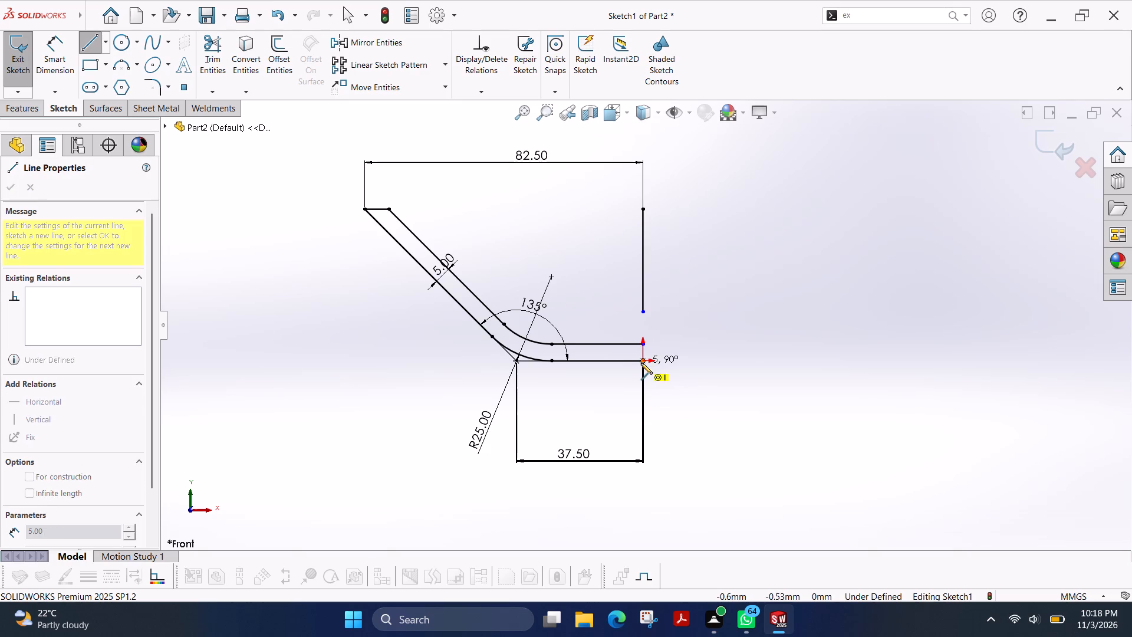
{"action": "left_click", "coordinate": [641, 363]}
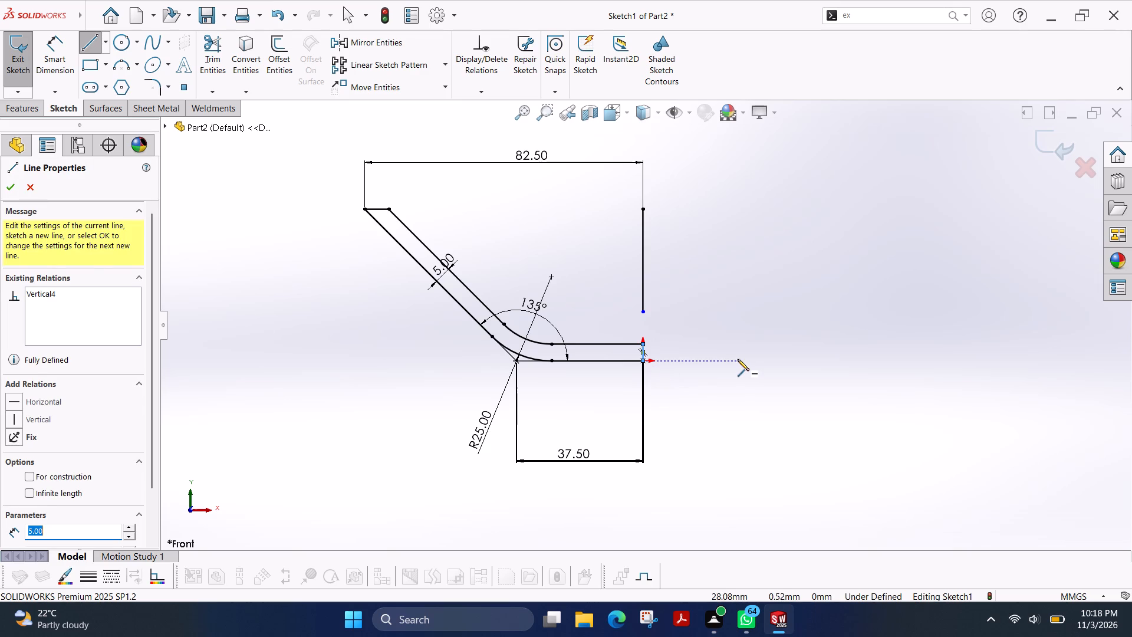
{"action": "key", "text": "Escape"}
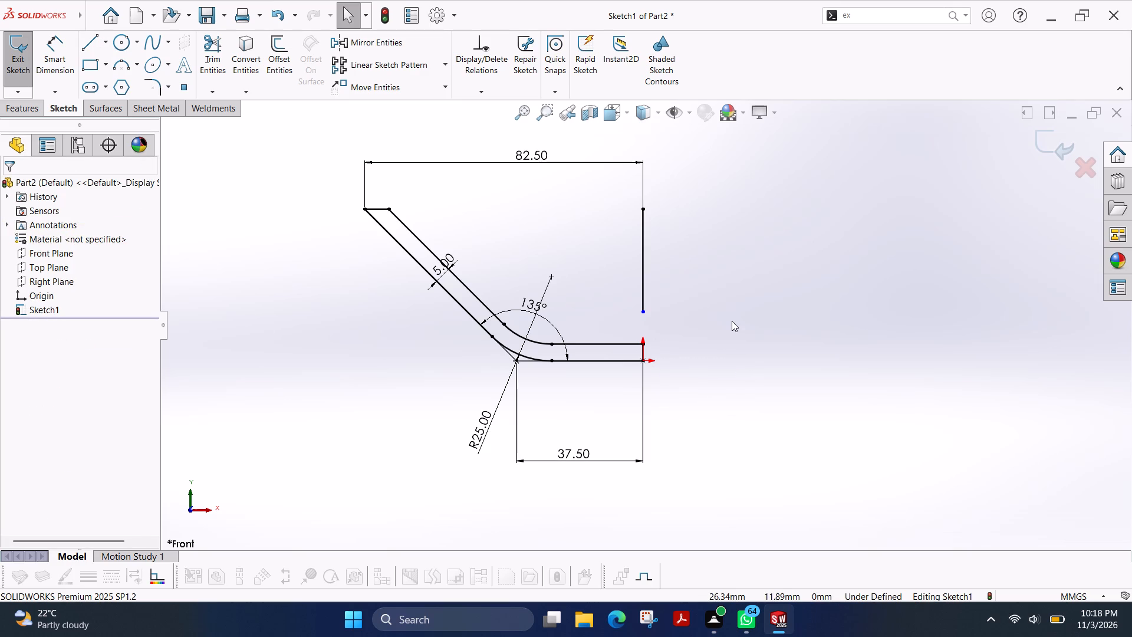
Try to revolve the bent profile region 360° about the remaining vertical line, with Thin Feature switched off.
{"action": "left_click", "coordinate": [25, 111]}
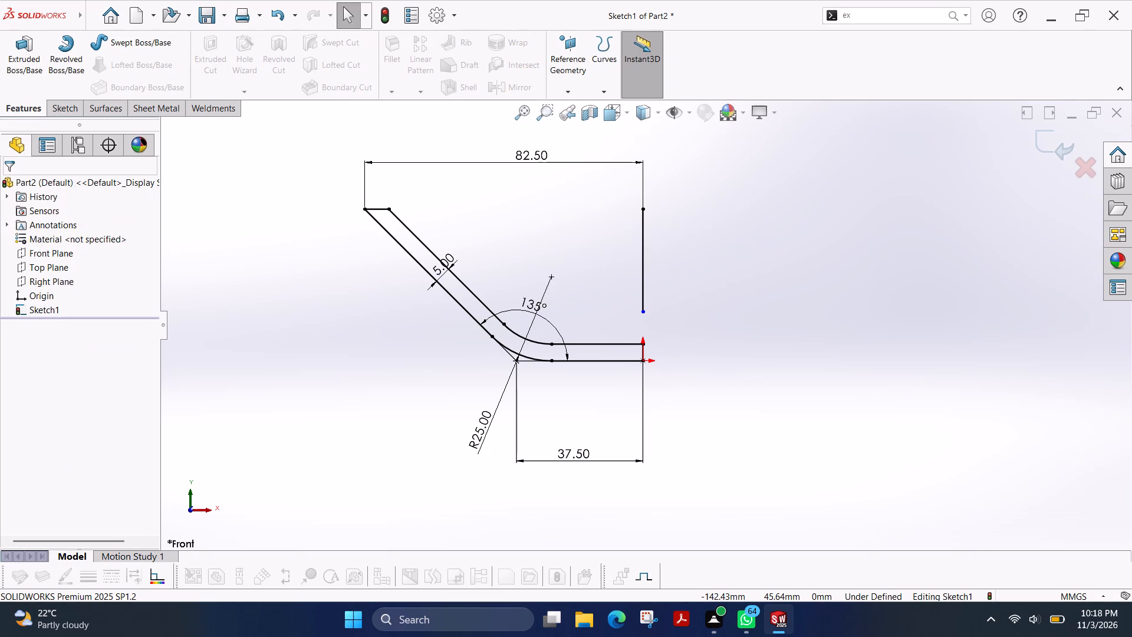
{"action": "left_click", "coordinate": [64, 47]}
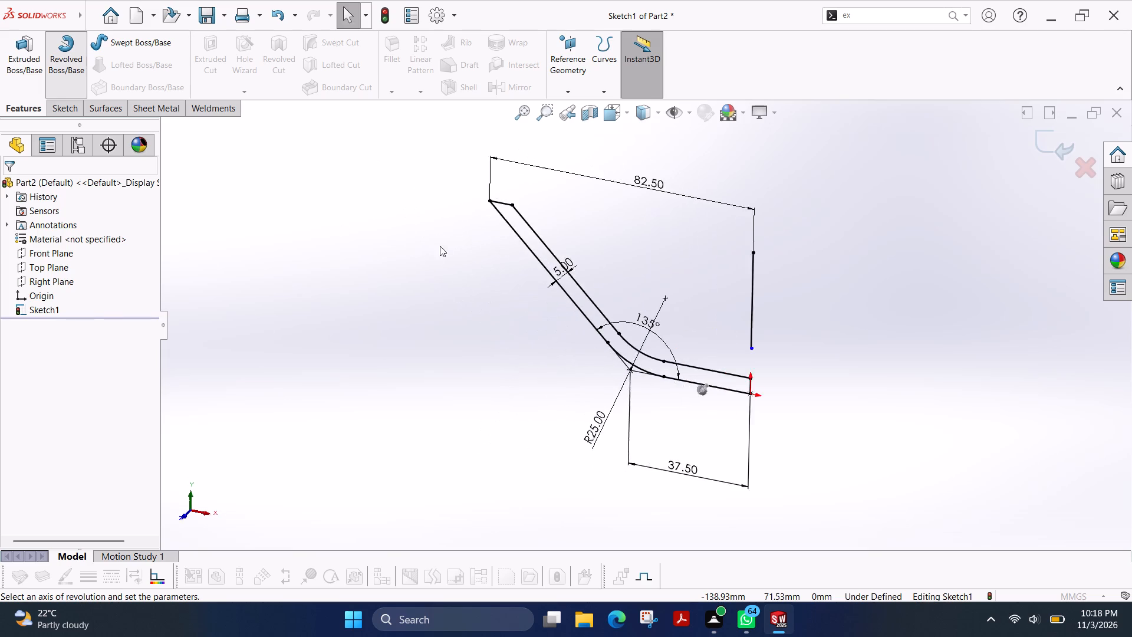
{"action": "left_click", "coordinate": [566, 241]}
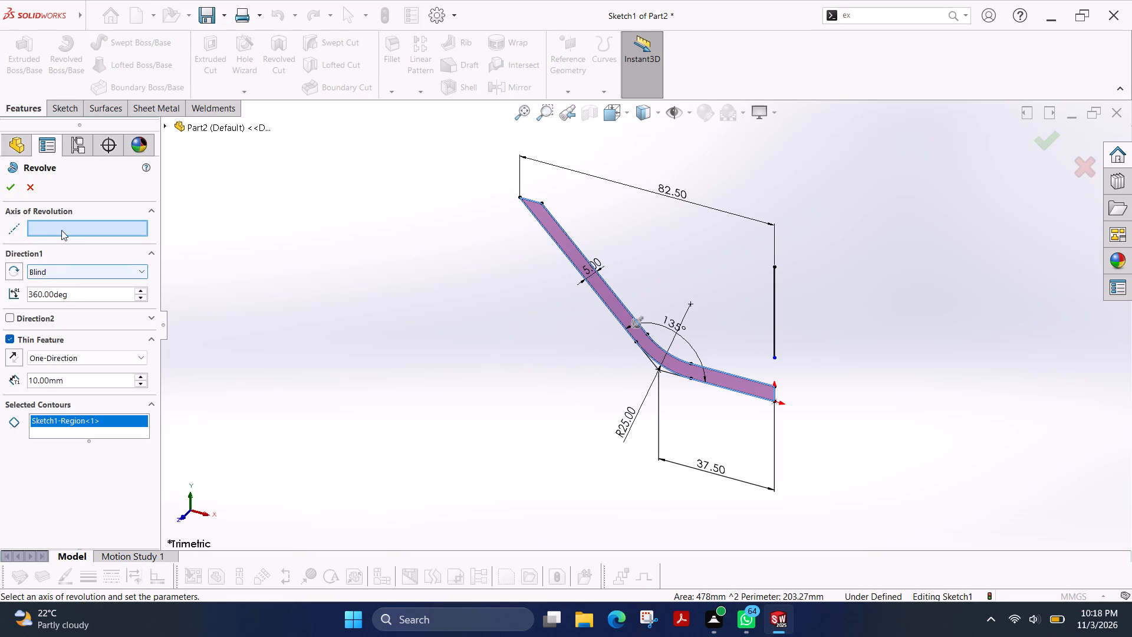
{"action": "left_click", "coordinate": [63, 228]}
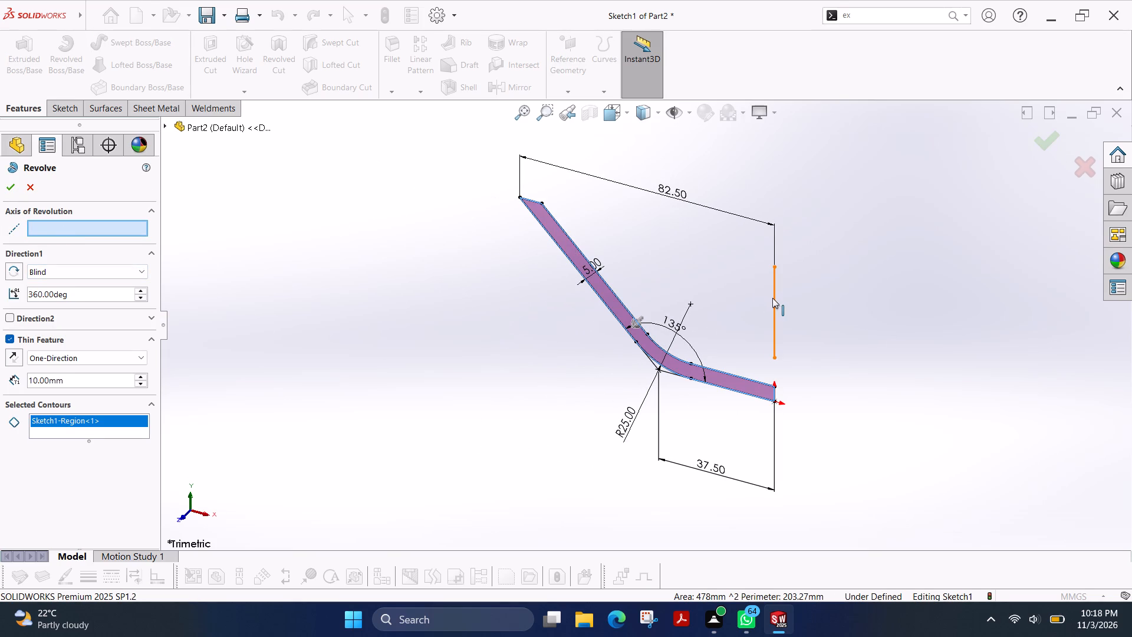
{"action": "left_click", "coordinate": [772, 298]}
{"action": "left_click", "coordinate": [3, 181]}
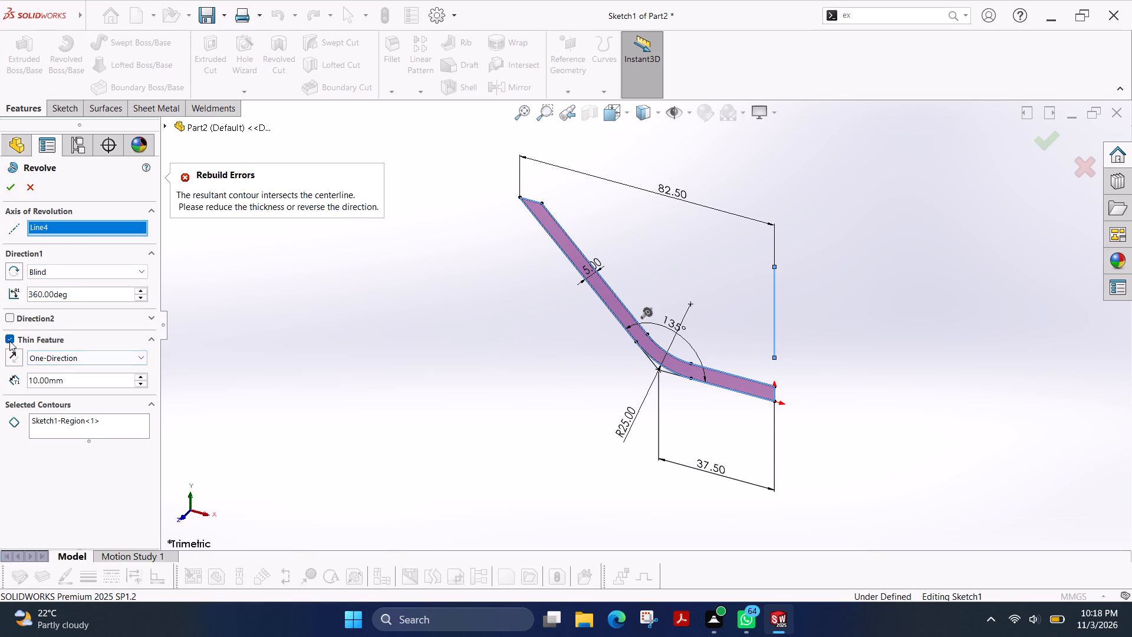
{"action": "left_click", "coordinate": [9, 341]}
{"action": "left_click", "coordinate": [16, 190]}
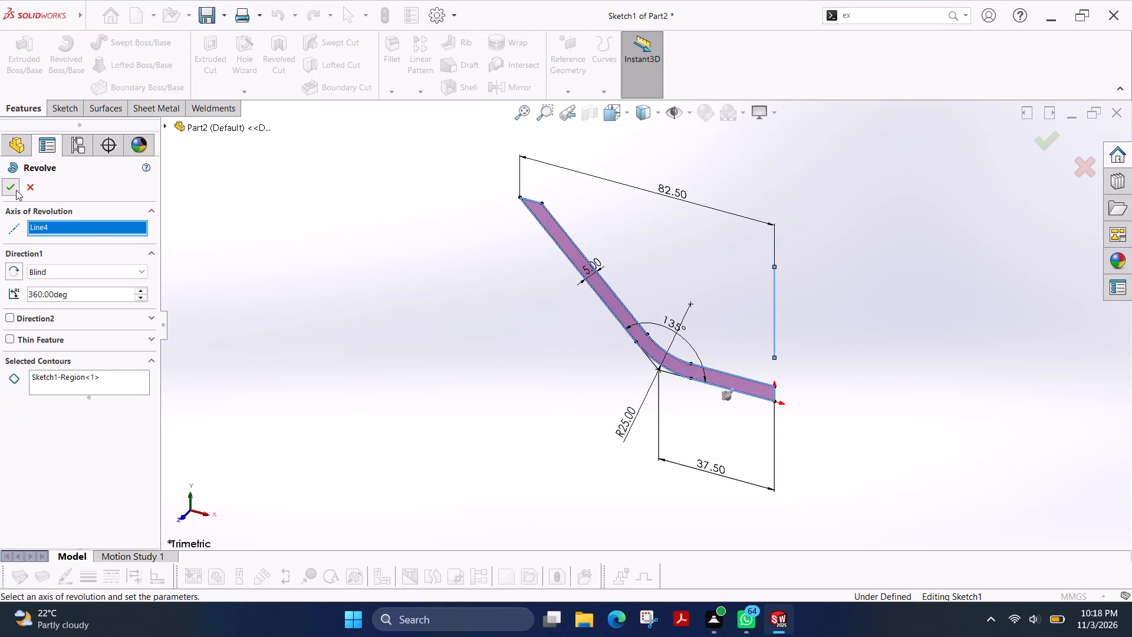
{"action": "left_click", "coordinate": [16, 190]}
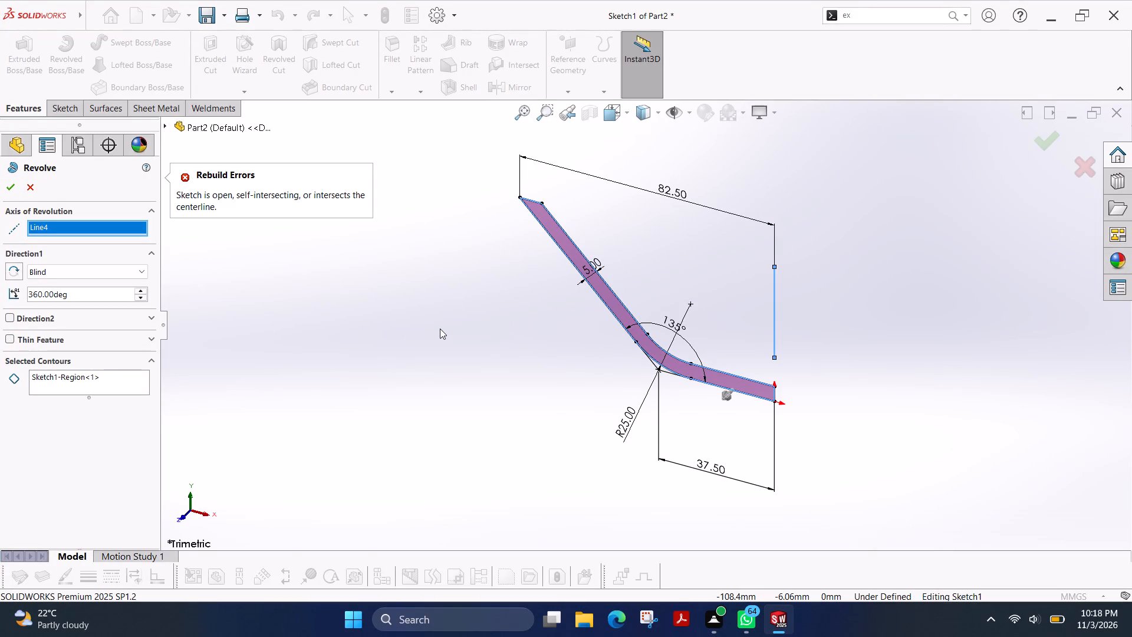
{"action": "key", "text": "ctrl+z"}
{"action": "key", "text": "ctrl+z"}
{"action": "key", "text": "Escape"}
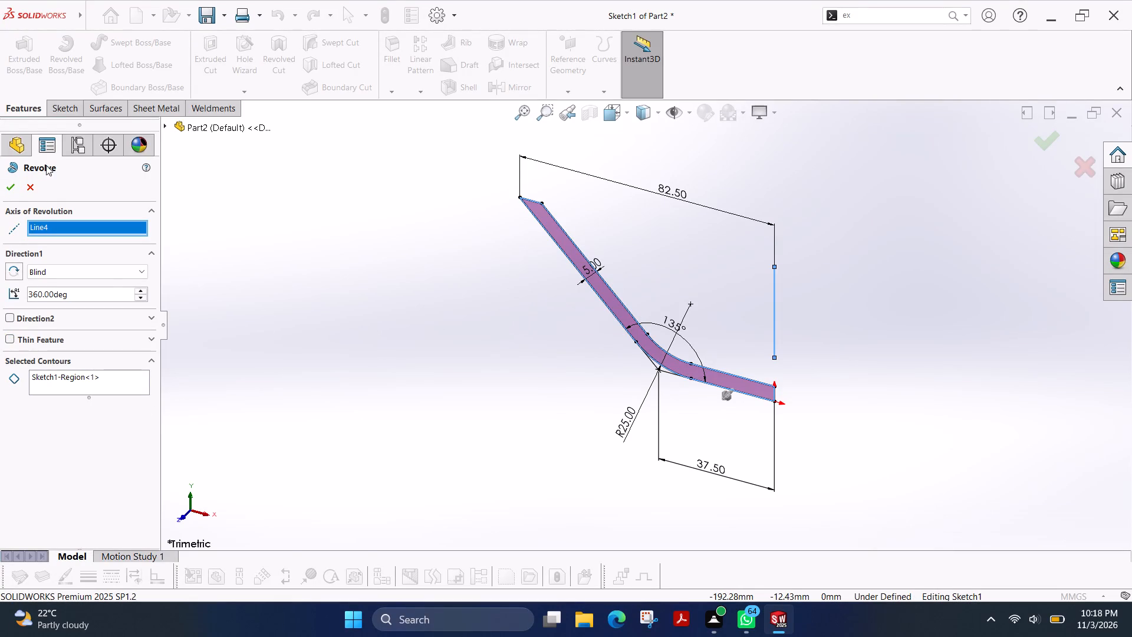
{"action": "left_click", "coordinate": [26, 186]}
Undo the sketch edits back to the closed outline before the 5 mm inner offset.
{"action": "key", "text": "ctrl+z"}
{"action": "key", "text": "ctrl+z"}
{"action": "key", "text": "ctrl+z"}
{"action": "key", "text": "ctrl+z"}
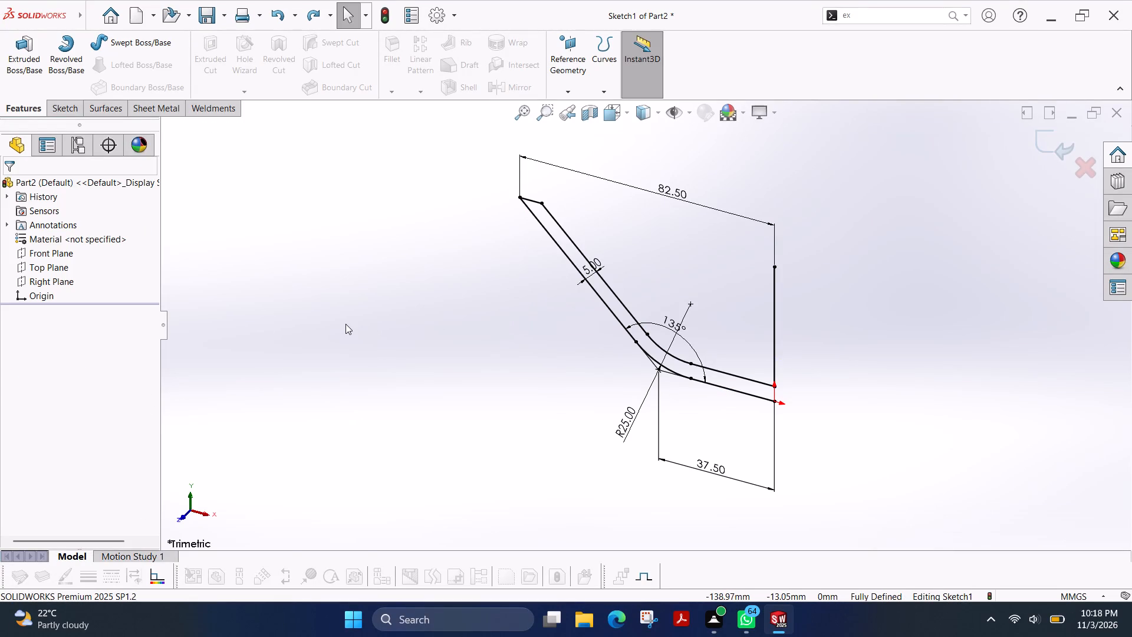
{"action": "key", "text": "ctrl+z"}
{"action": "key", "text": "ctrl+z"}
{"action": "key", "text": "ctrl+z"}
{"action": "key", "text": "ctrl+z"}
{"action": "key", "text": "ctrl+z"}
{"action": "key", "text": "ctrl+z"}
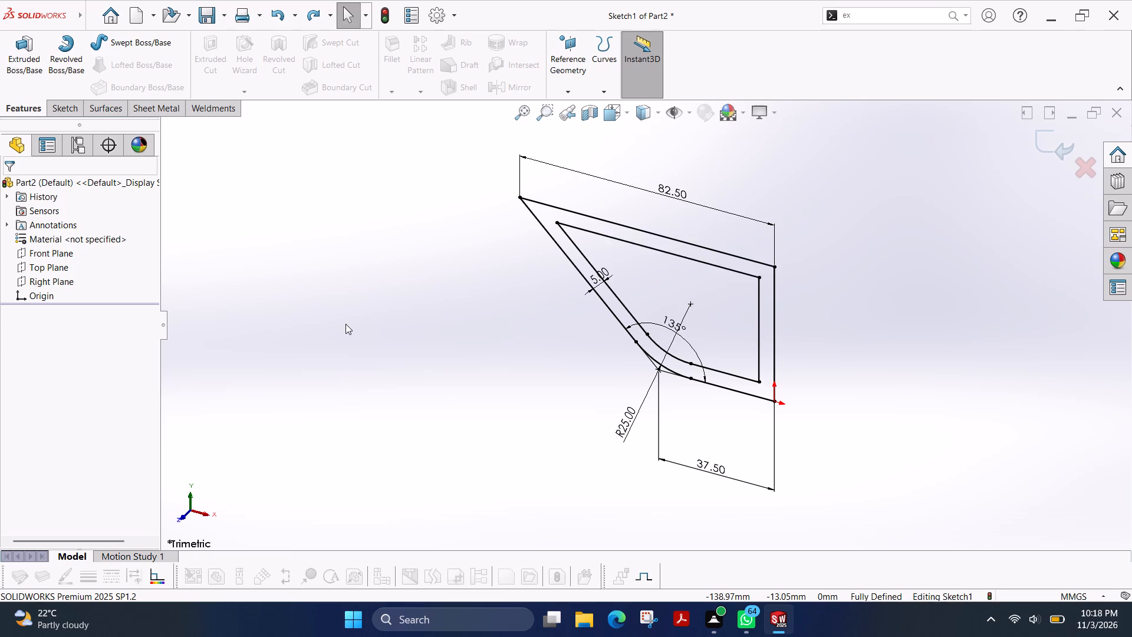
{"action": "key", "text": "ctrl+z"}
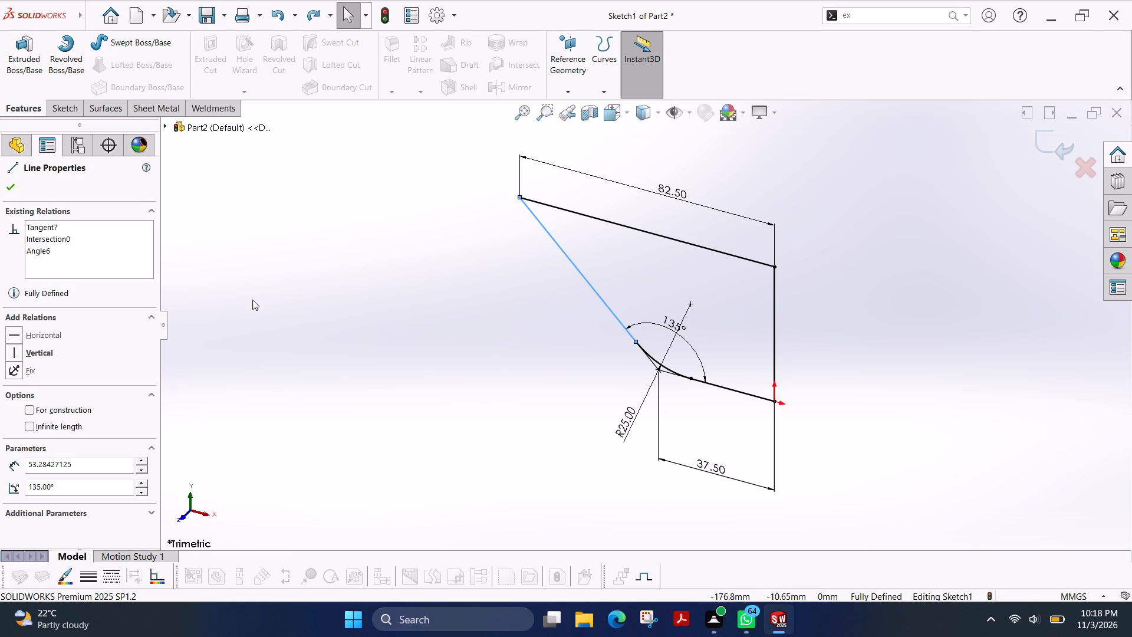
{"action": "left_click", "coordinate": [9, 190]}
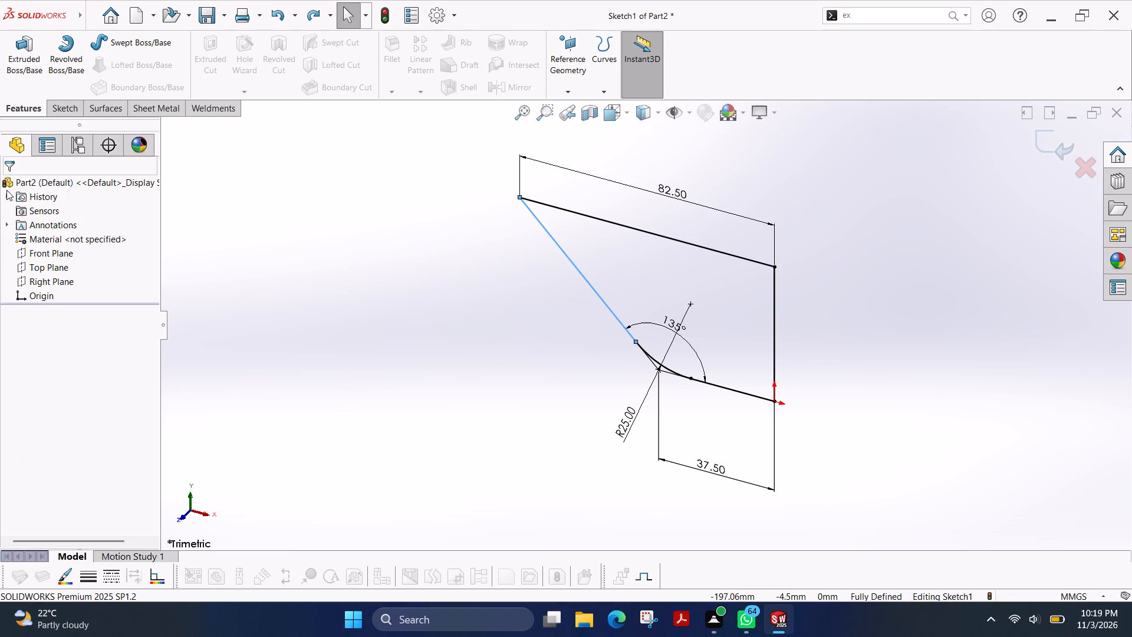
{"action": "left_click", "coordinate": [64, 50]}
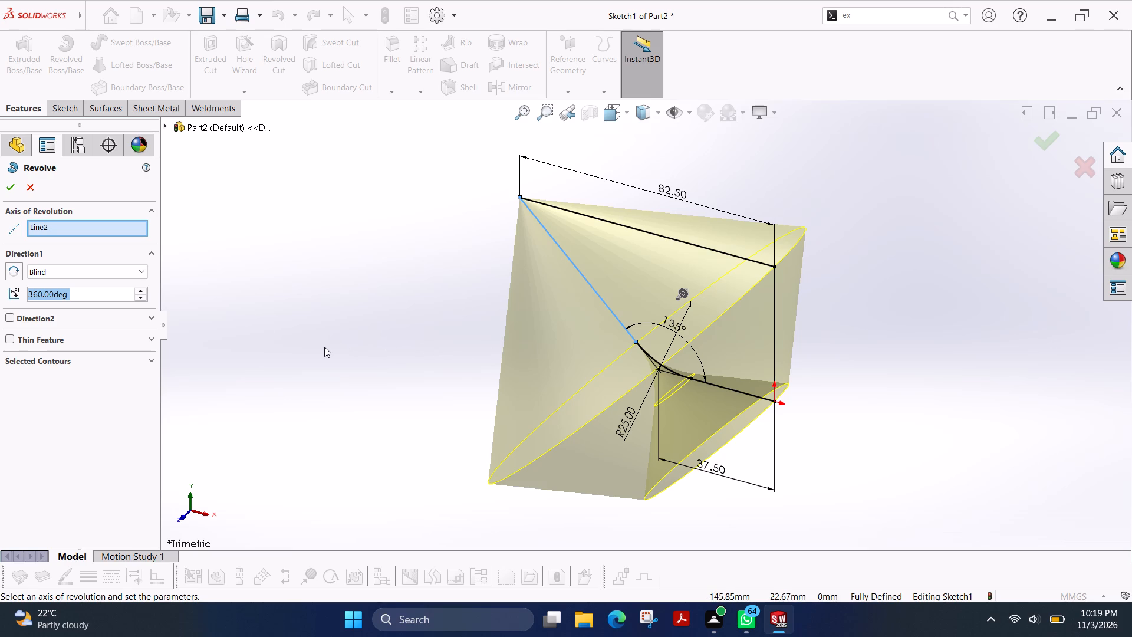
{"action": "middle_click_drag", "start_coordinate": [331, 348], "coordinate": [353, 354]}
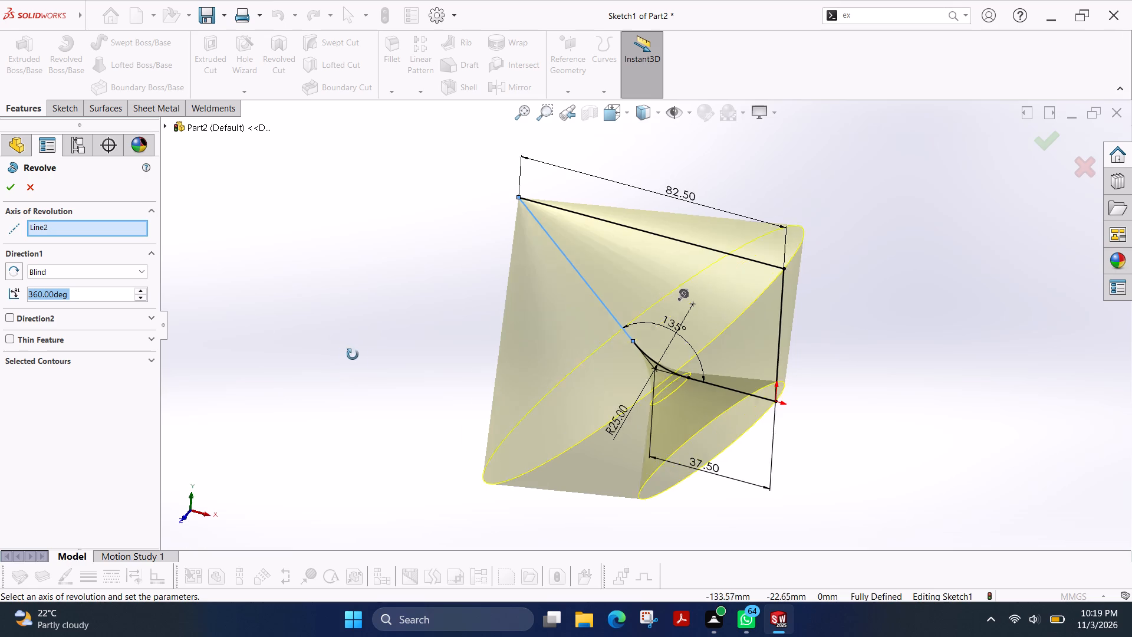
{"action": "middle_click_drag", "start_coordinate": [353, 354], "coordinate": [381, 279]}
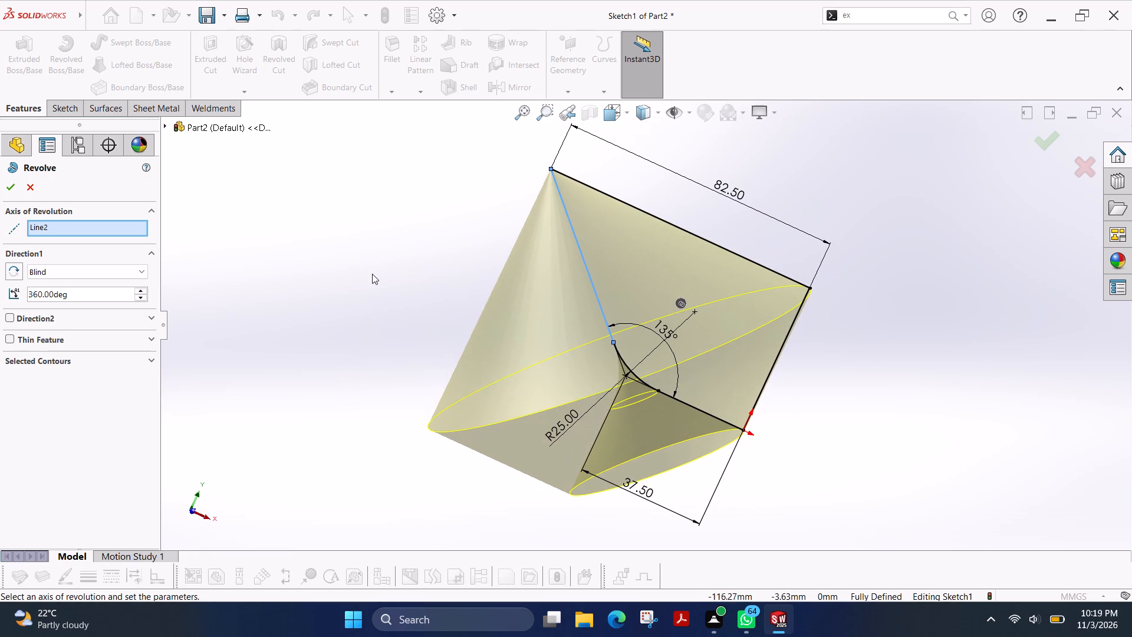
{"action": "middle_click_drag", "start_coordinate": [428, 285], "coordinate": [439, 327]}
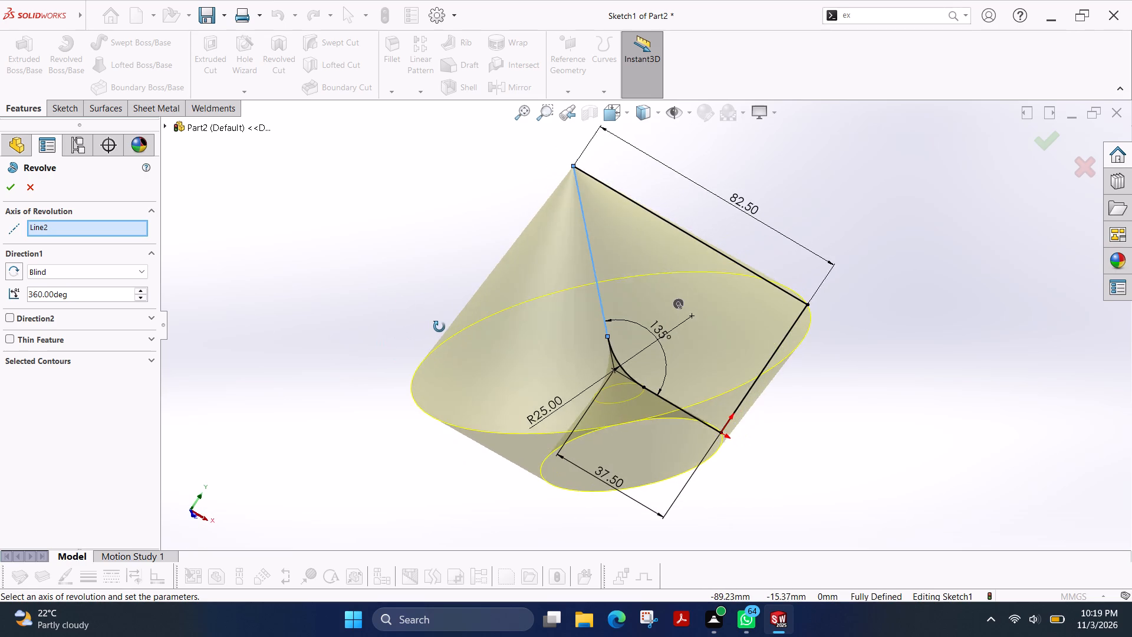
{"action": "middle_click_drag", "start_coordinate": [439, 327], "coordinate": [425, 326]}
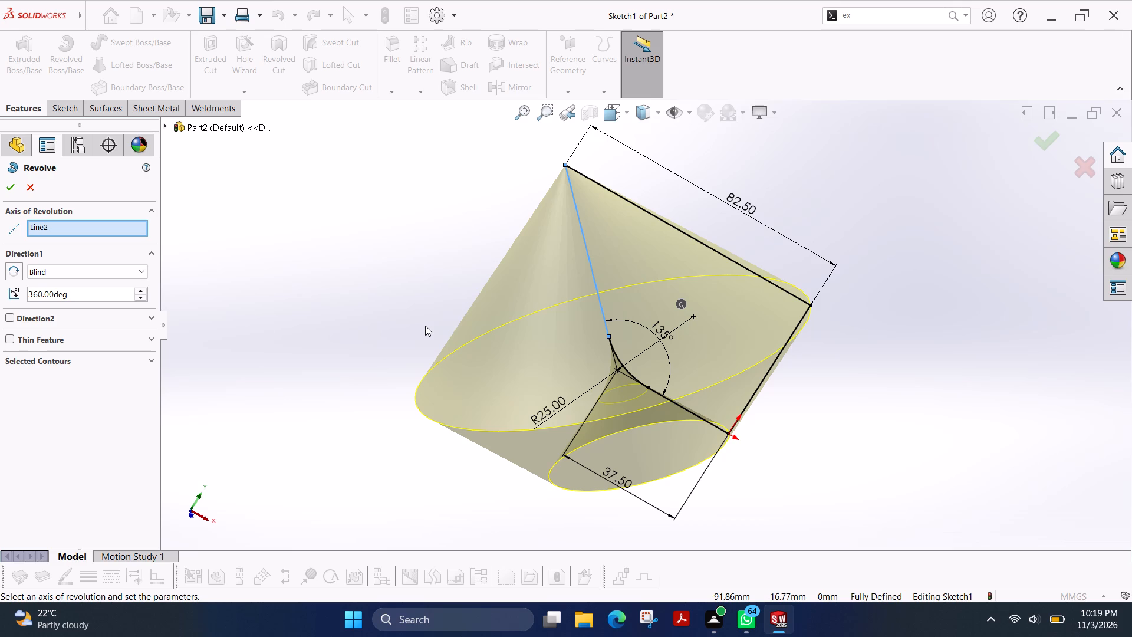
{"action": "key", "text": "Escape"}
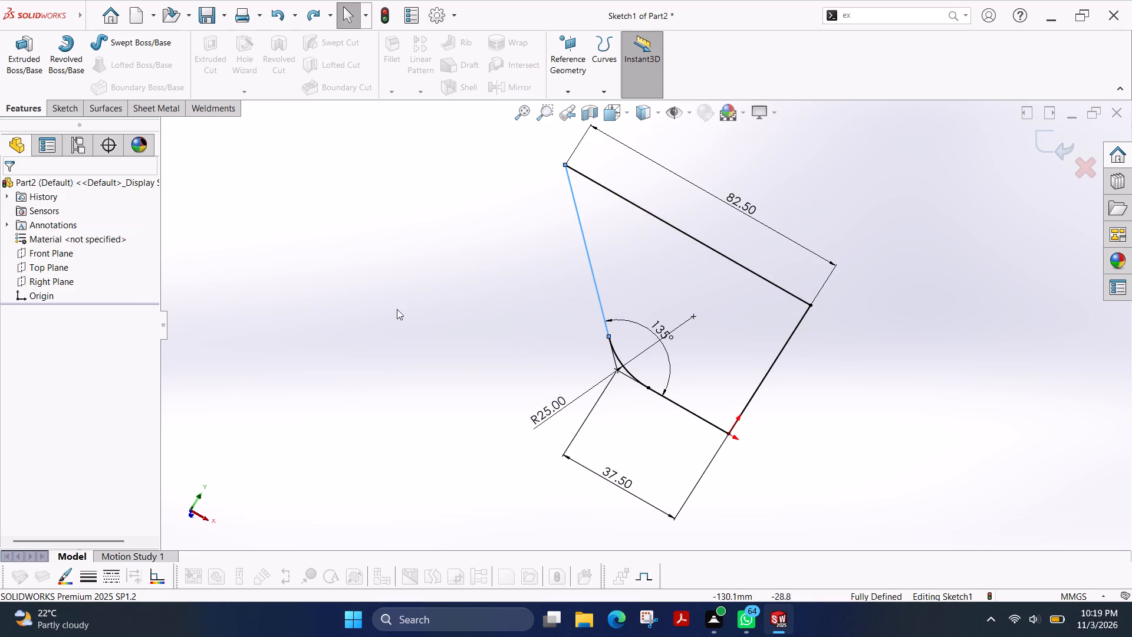
Exit the sketch and close the part without saving its changes.
{"action": "left_click", "coordinate": [1055, 145]}
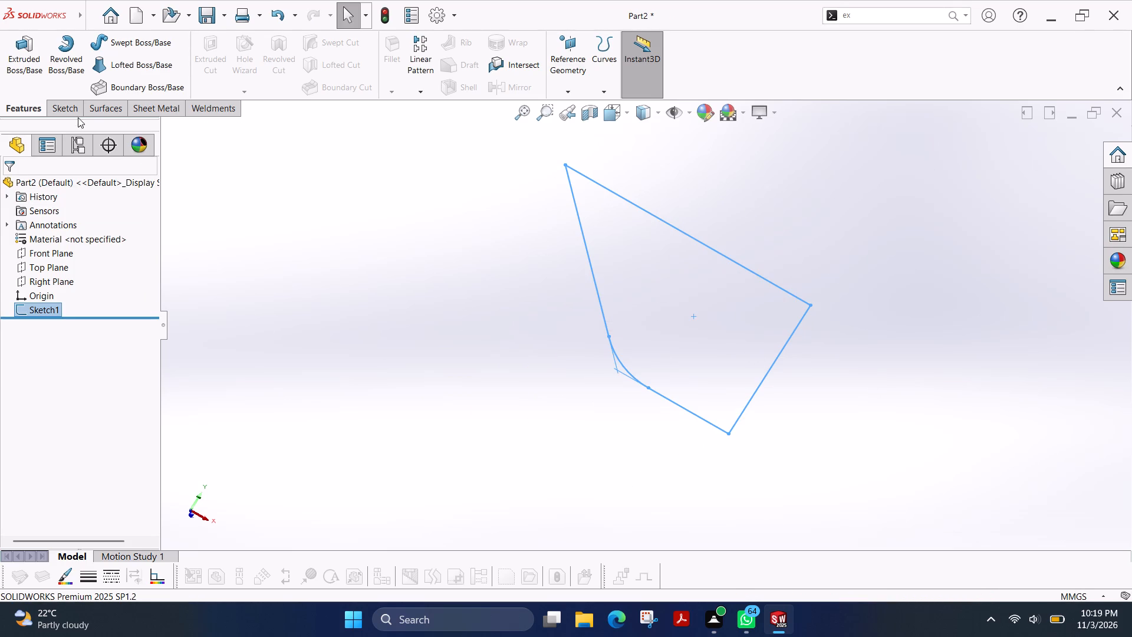
{"action": "left_click", "coordinate": [1115, 112]}
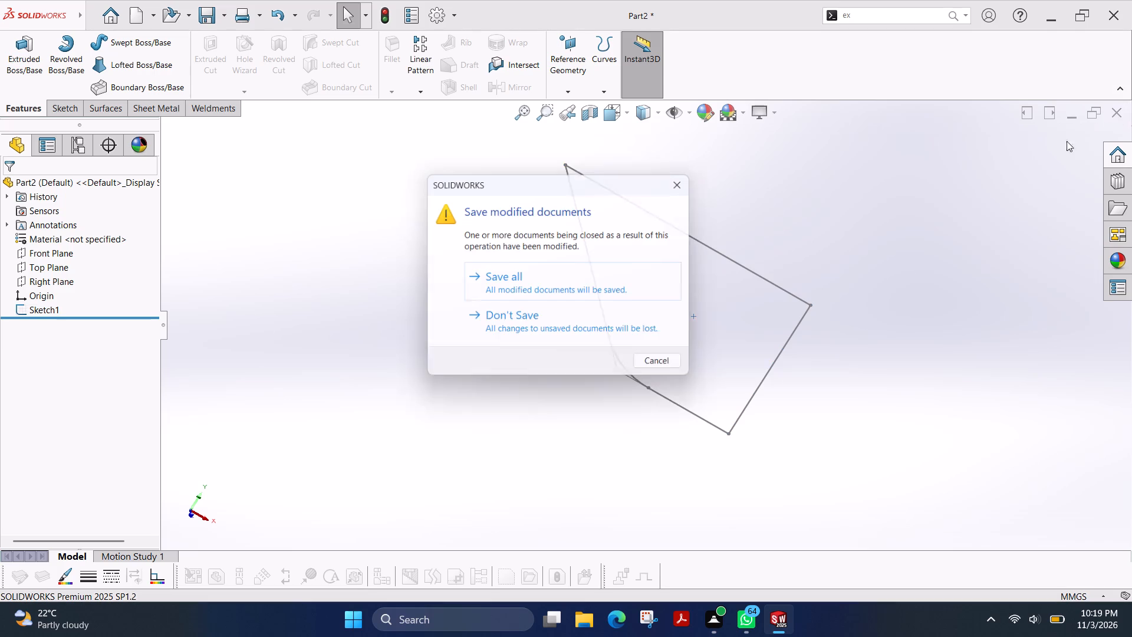
{"action": "left_click", "coordinate": [563, 327]}
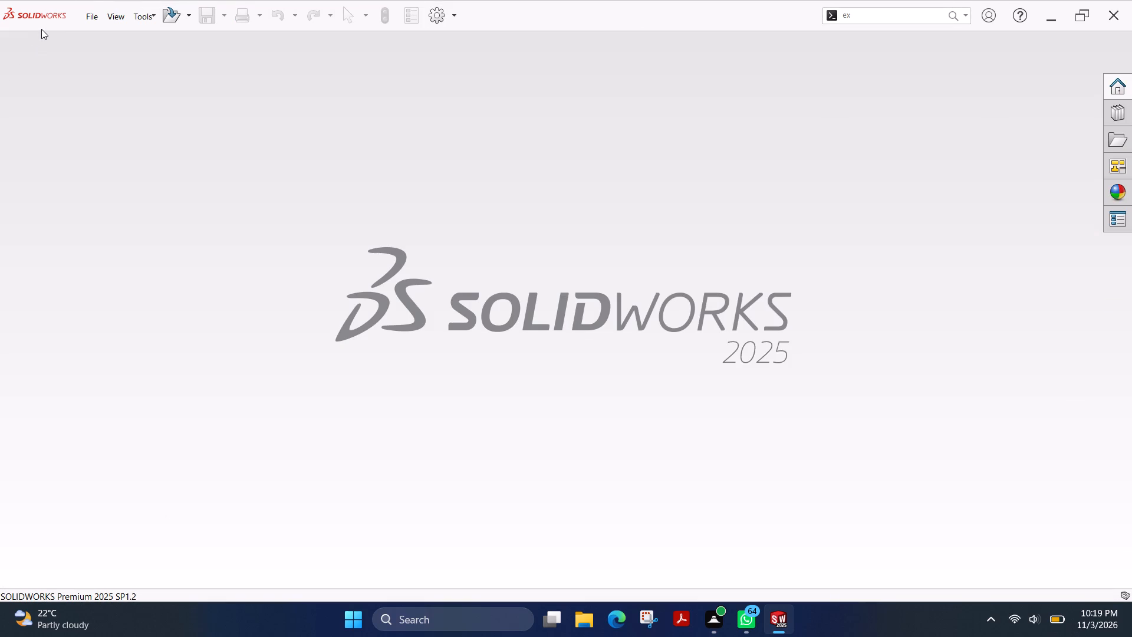
Create a new part document.
{"action": "left_click", "coordinate": [147, 130]}
{"action": "left_click", "coordinate": [143, 6]}
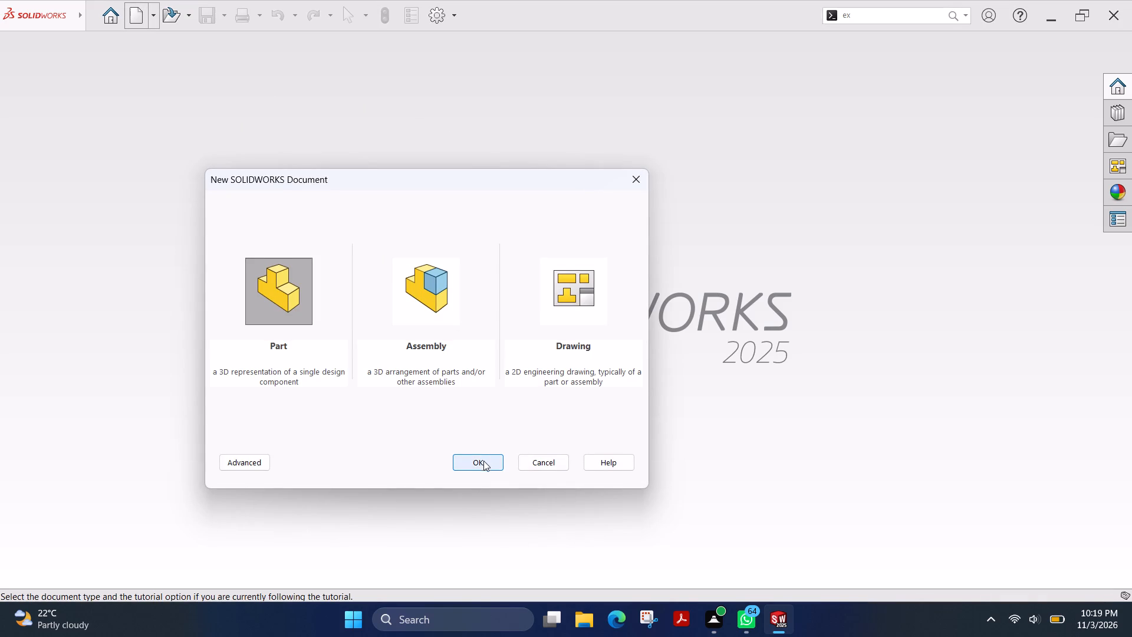
{"action": "left_click", "coordinate": [483, 462]}
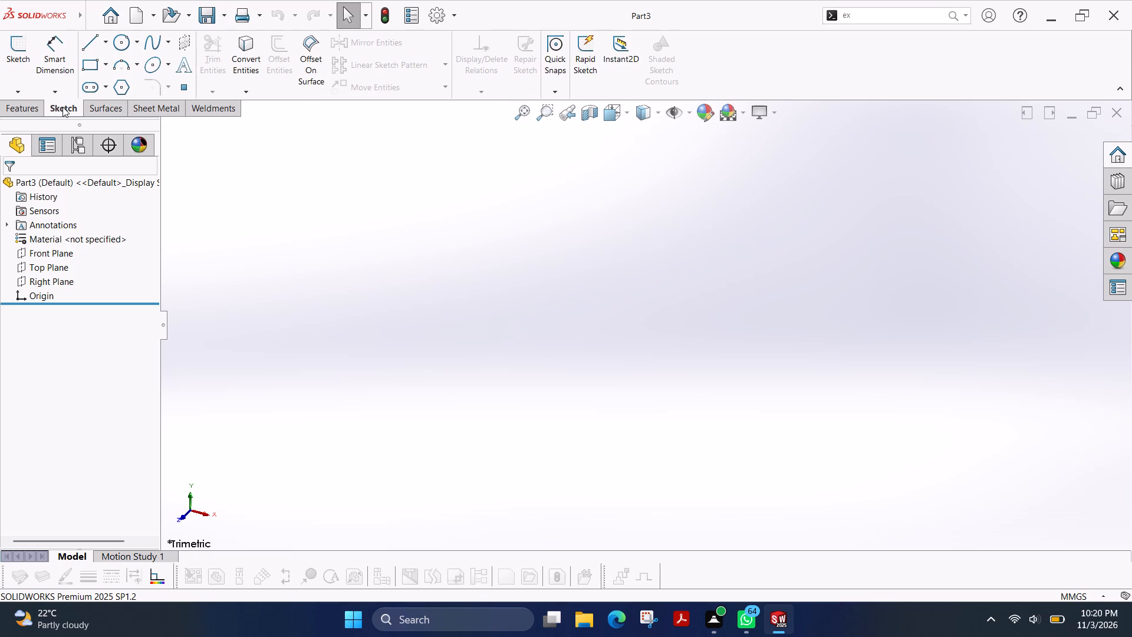
On the Front Plane, sketch connected lines from the origin: horizontal about 39 mm, slanted outward and upward, and horizontal back about 82 mm.
{"action": "left_click", "coordinate": [25, 65]}
{"action": "left_click", "coordinate": [474, 238]}
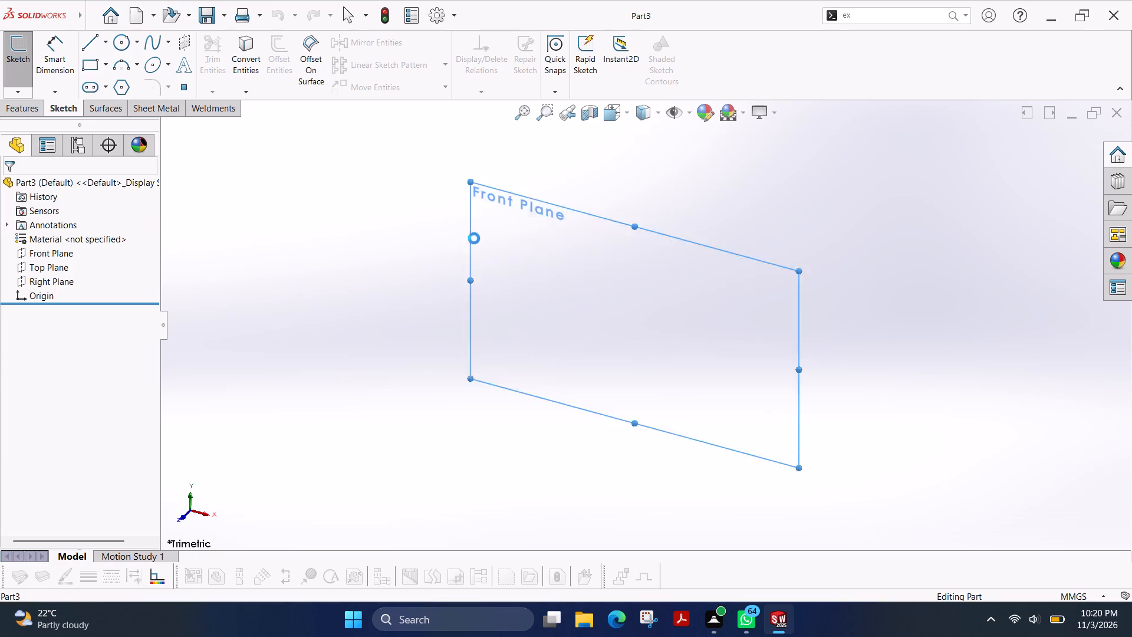
{"action": "left_click", "coordinate": [88, 42]}
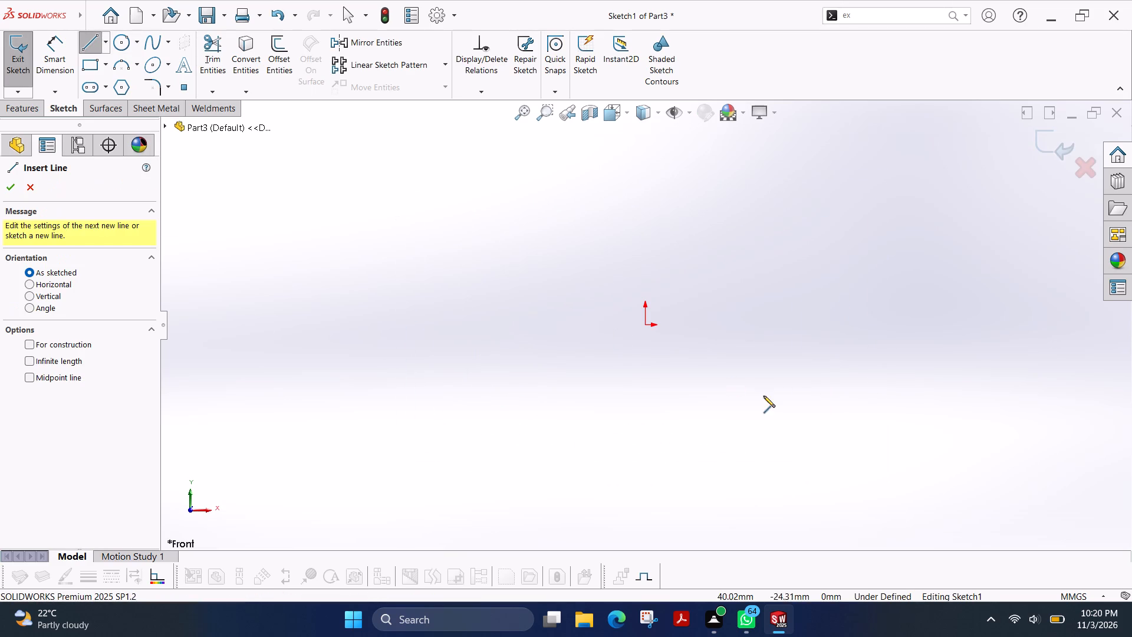
{"action": "left_click", "coordinate": [644, 324]}
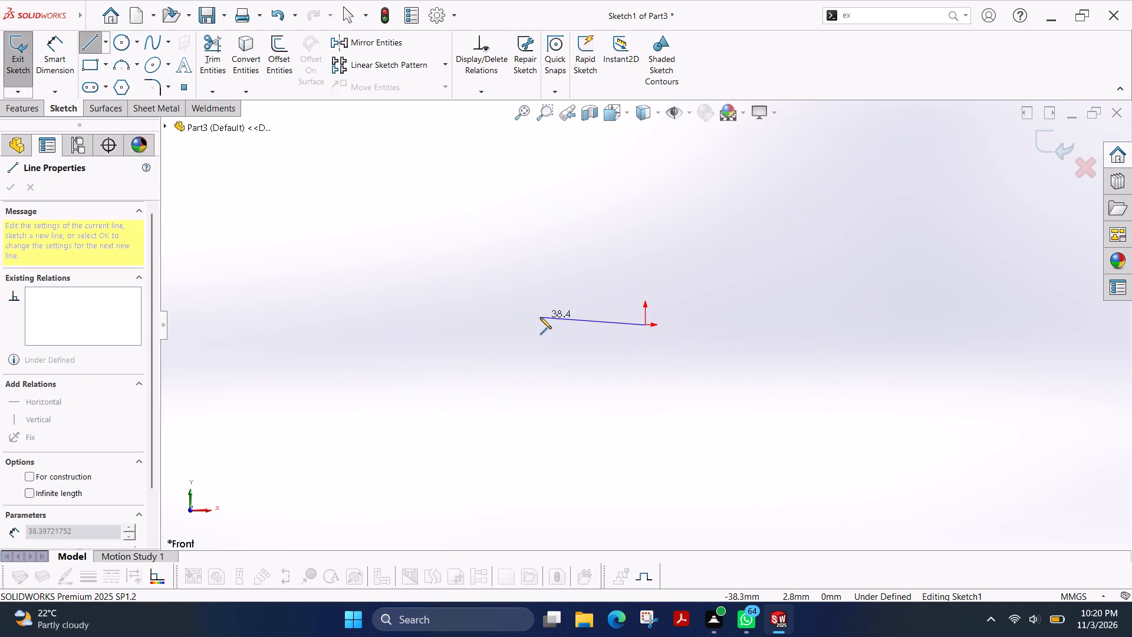
{"action": "left_click", "coordinate": [539, 323]}
{"action": "left_click", "coordinate": [412, 172]}
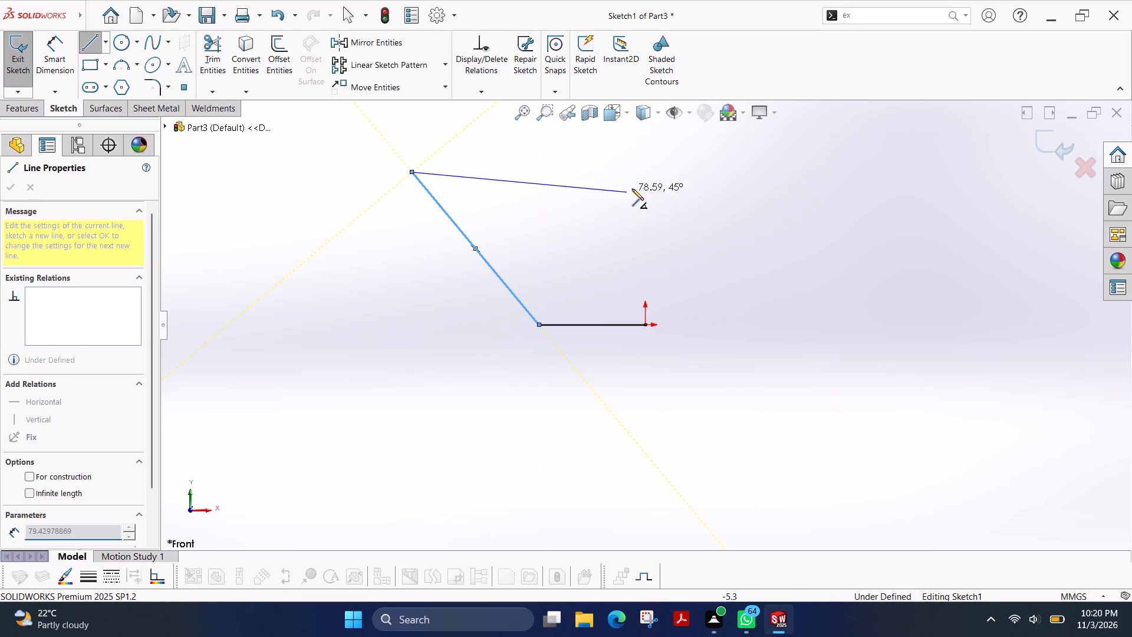
{"action": "left_click", "coordinate": [647, 171]}
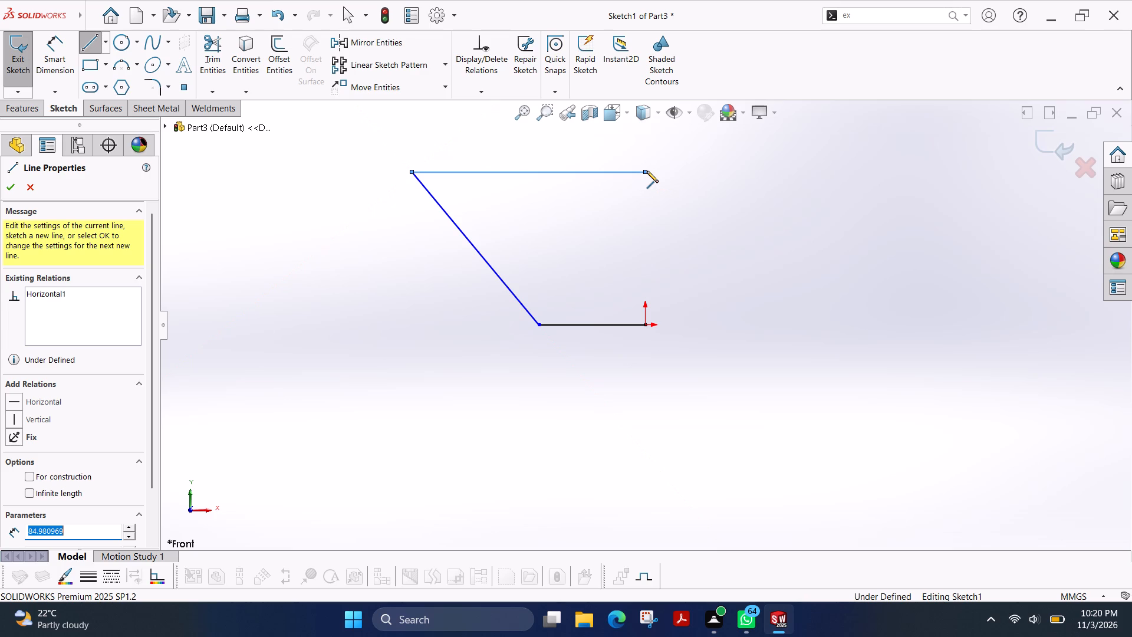
{"action": "right_click", "coordinate": [389, 234]}
{"action": "left_click", "coordinate": [406, 237]}
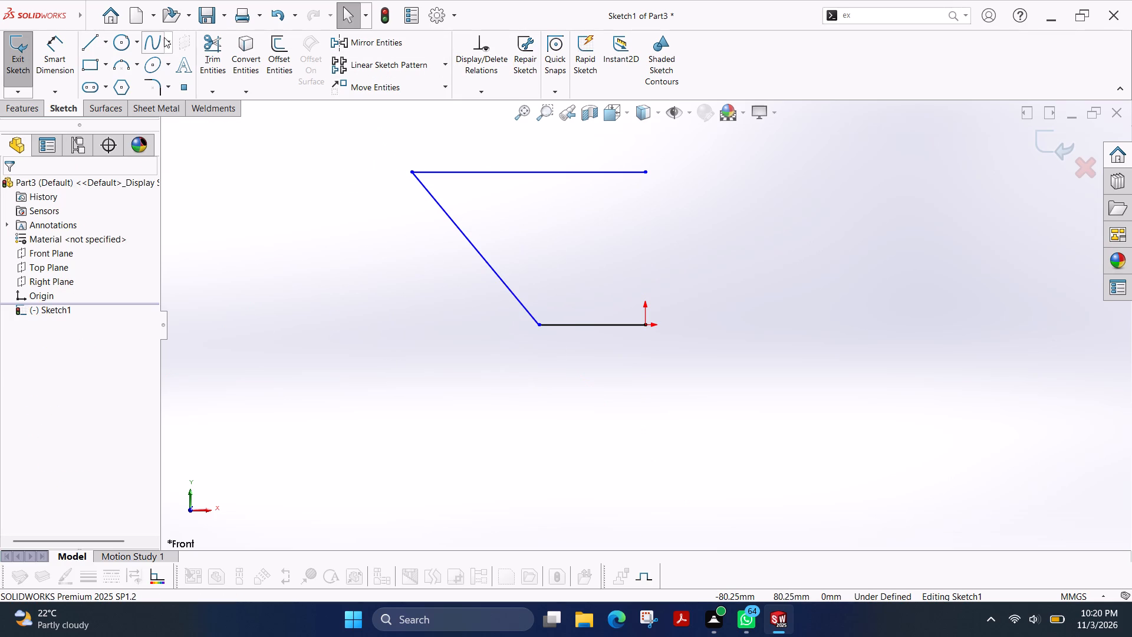
Sketch a separate vertical line directly above the origin, between the open ends of the two horizontal lines.
{"action": "left_click", "coordinate": [89, 47]}
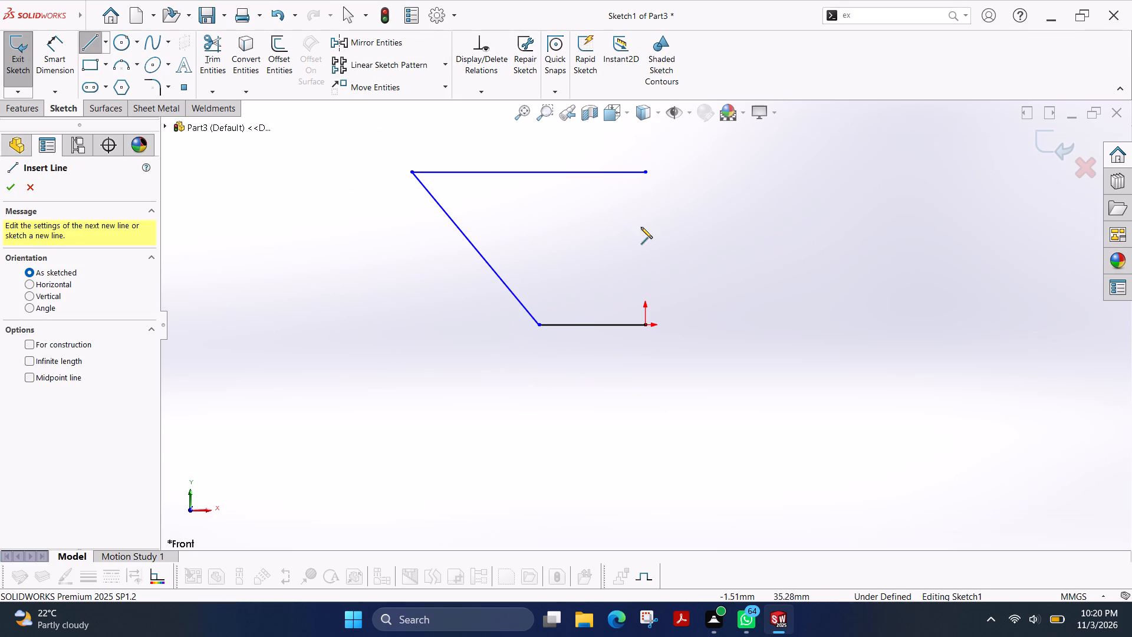
{"action": "left_click", "coordinate": [645, 193]}
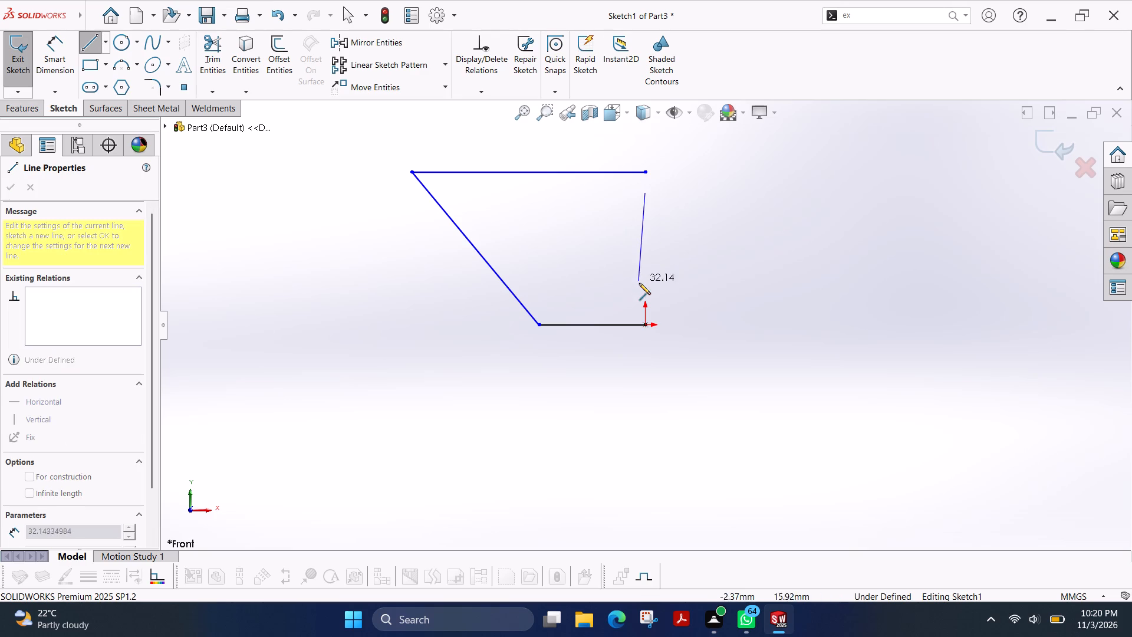
{"action": "left_click", "coordinate": [643, 288]}
{"action": "right_click", "coordinate": [580, 245]}
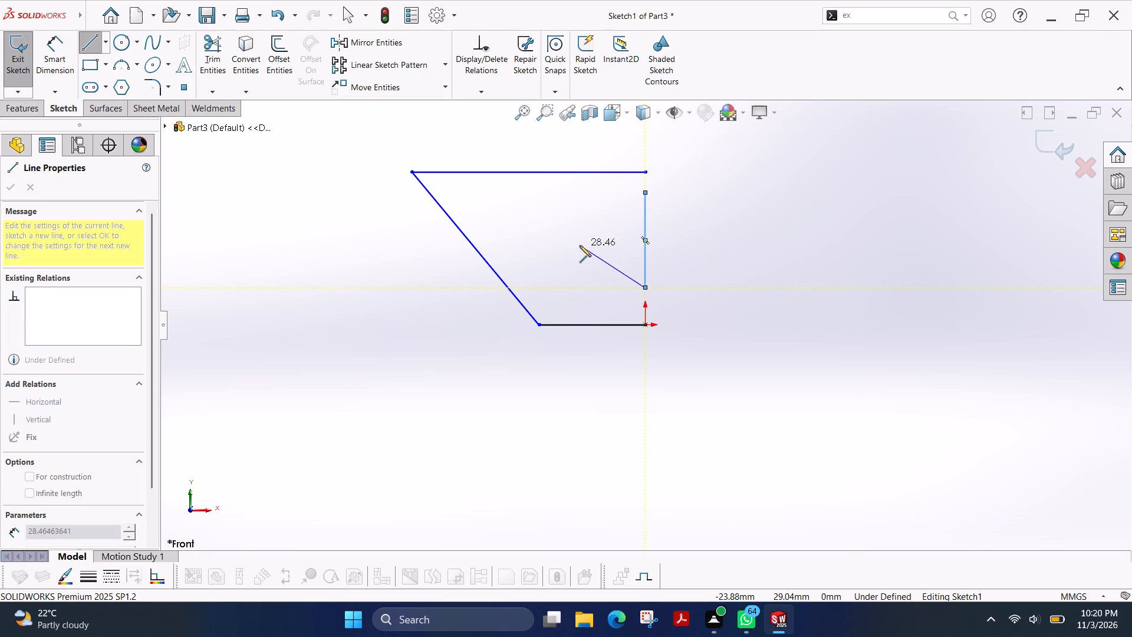
{"action": "left_click", "coordinate": [594, 250]}
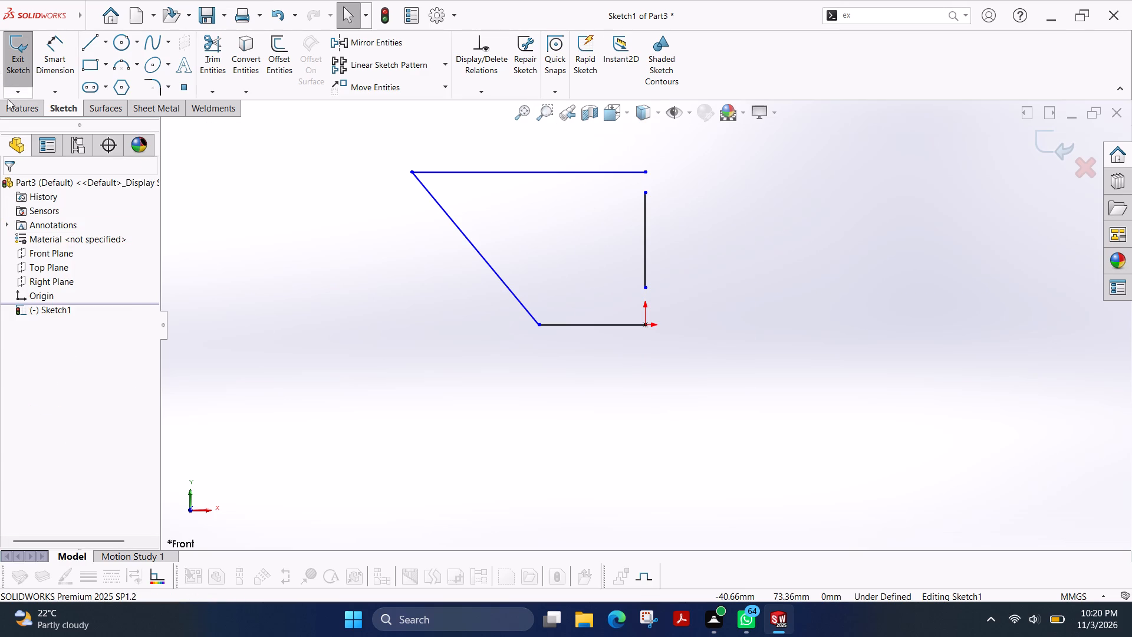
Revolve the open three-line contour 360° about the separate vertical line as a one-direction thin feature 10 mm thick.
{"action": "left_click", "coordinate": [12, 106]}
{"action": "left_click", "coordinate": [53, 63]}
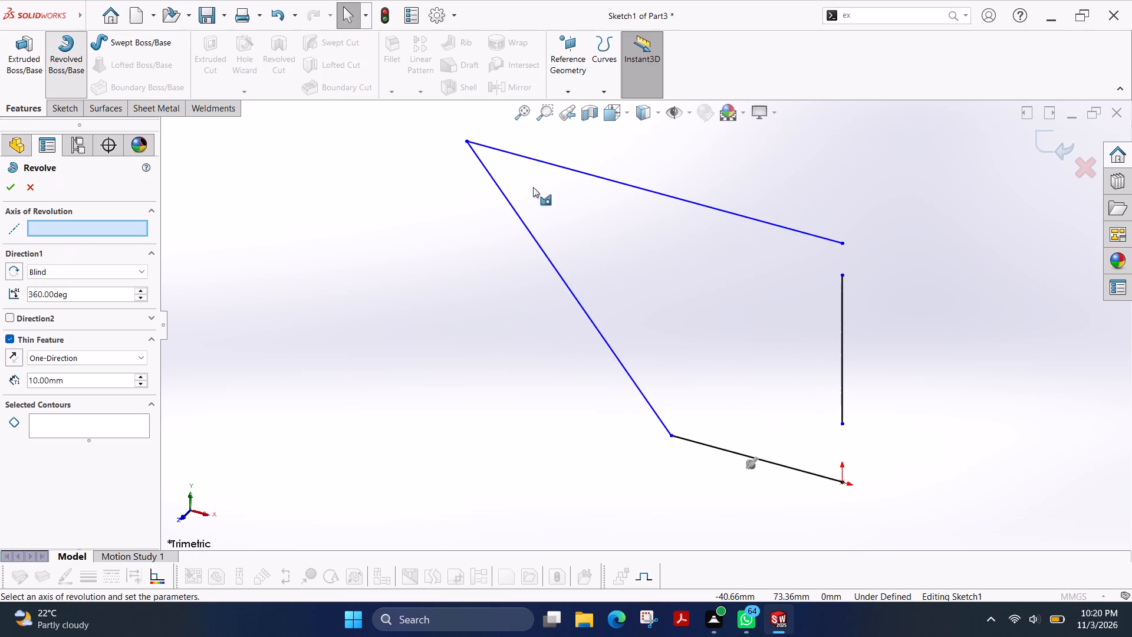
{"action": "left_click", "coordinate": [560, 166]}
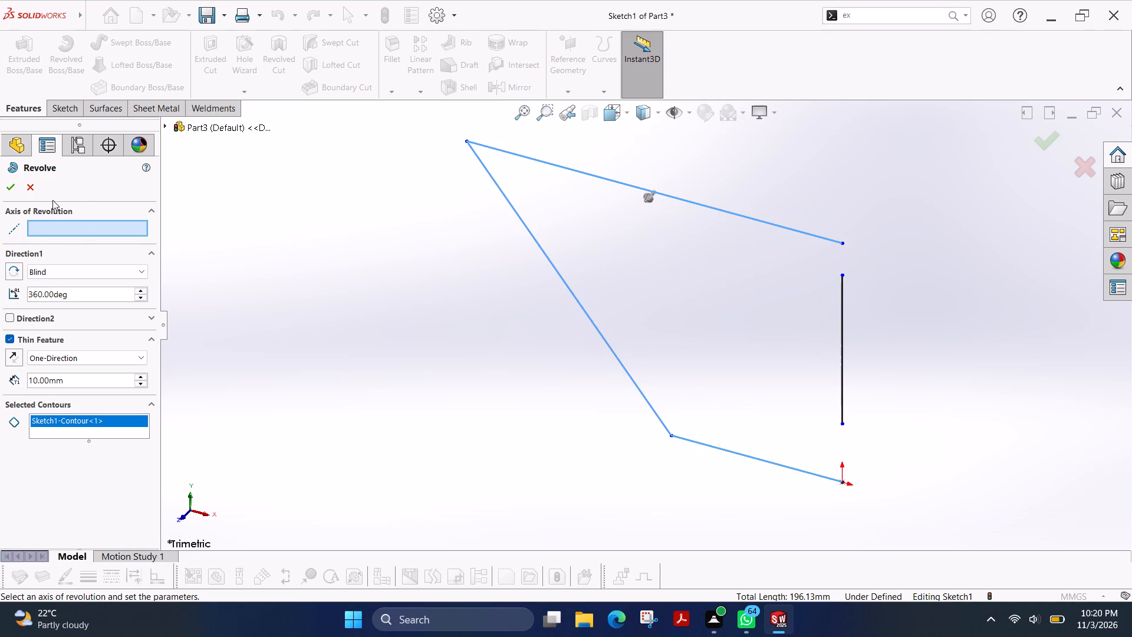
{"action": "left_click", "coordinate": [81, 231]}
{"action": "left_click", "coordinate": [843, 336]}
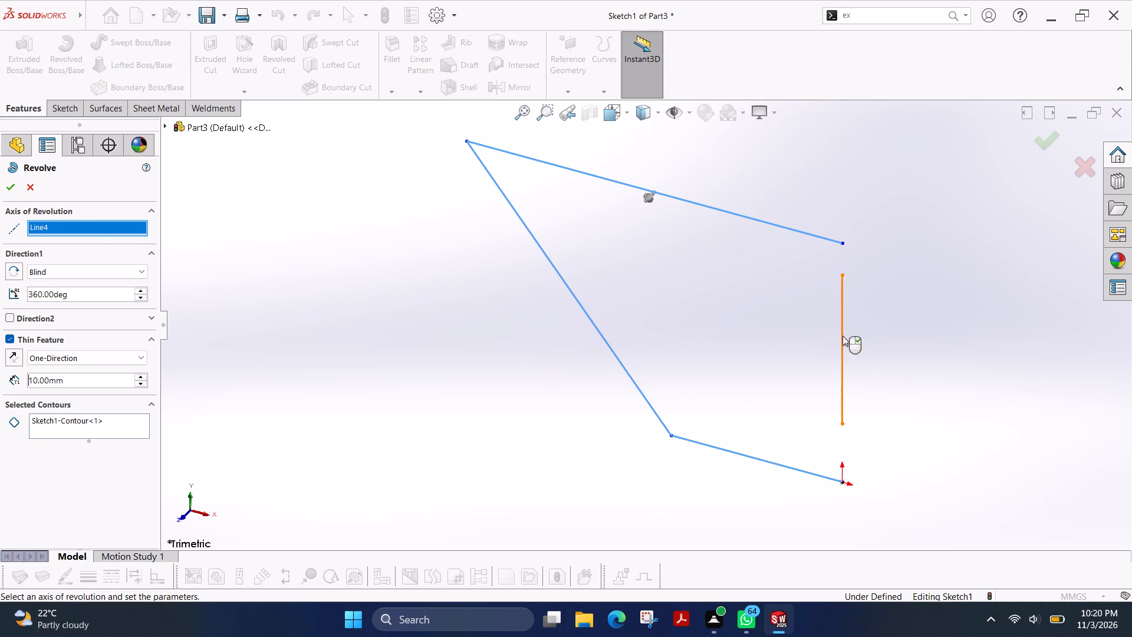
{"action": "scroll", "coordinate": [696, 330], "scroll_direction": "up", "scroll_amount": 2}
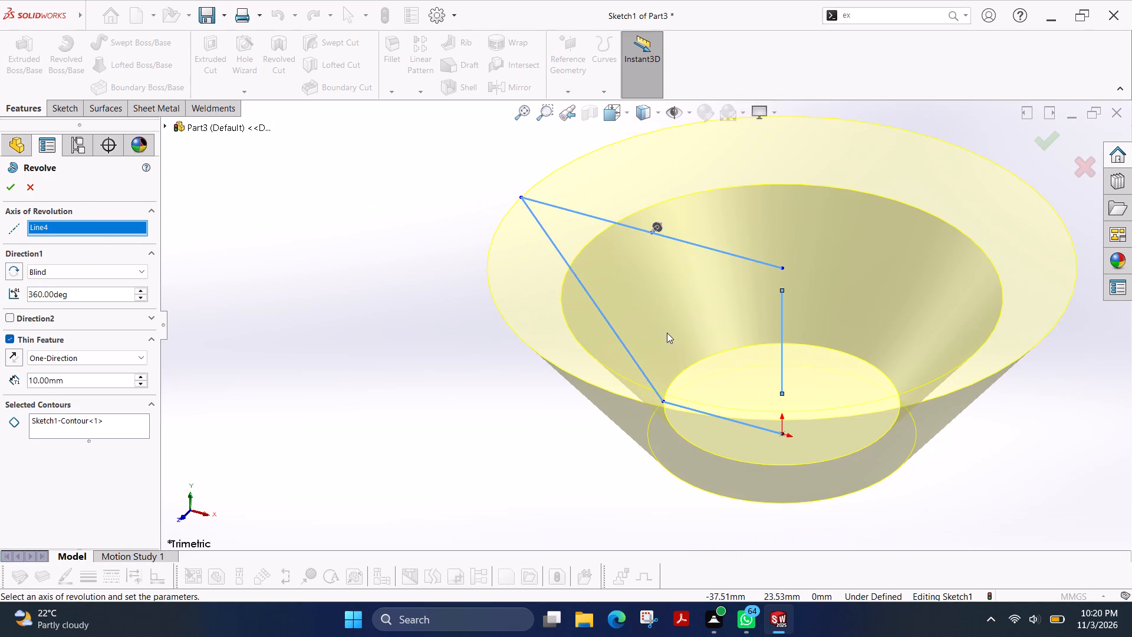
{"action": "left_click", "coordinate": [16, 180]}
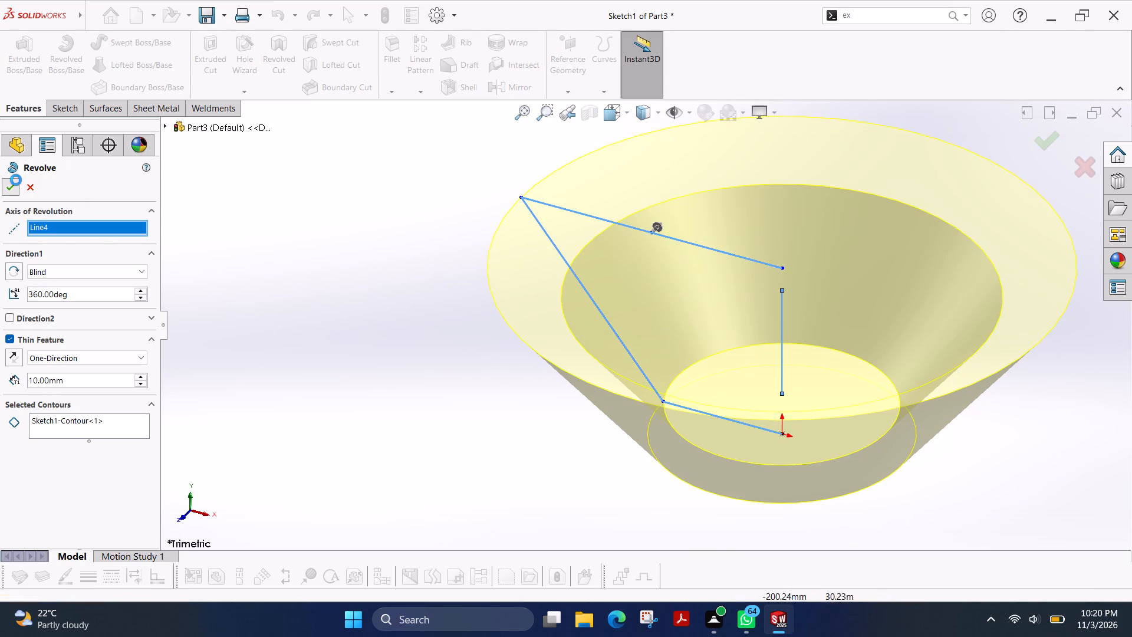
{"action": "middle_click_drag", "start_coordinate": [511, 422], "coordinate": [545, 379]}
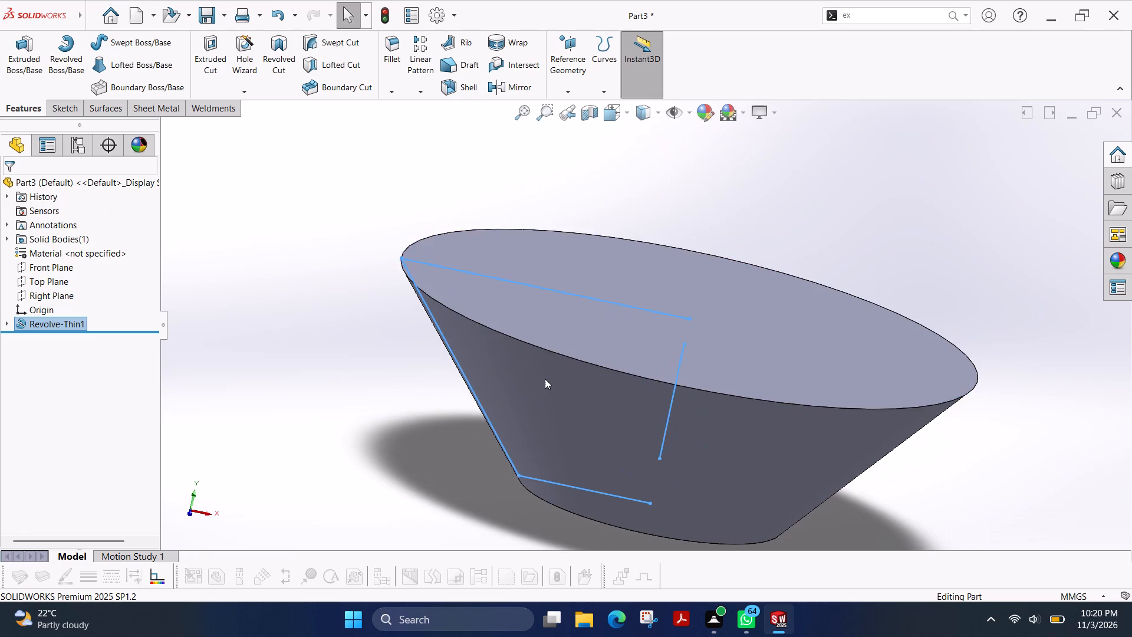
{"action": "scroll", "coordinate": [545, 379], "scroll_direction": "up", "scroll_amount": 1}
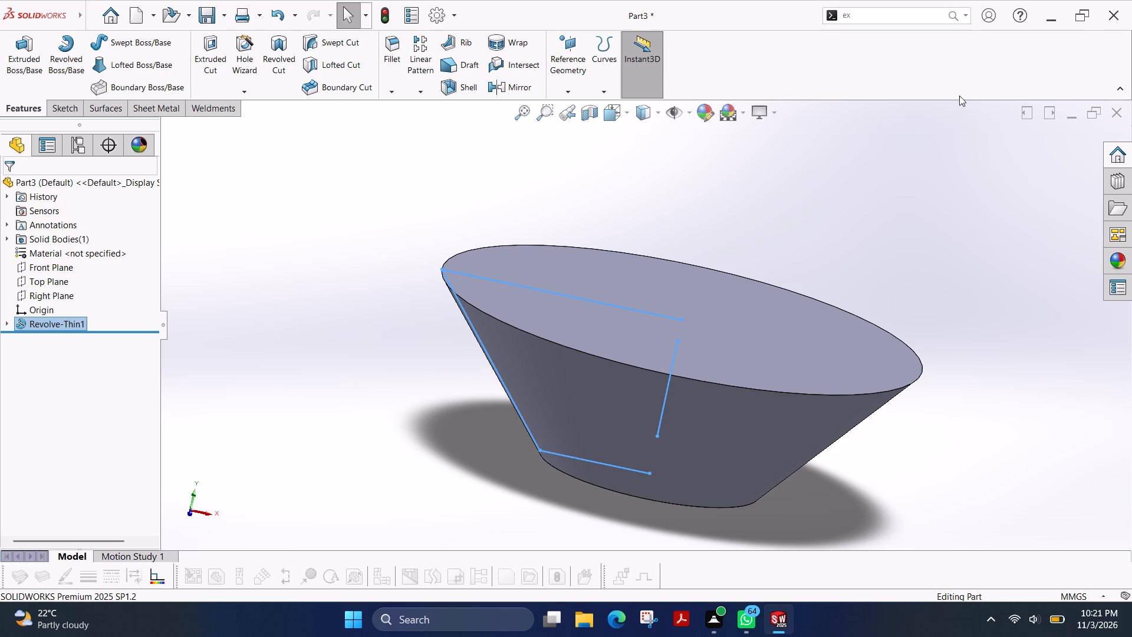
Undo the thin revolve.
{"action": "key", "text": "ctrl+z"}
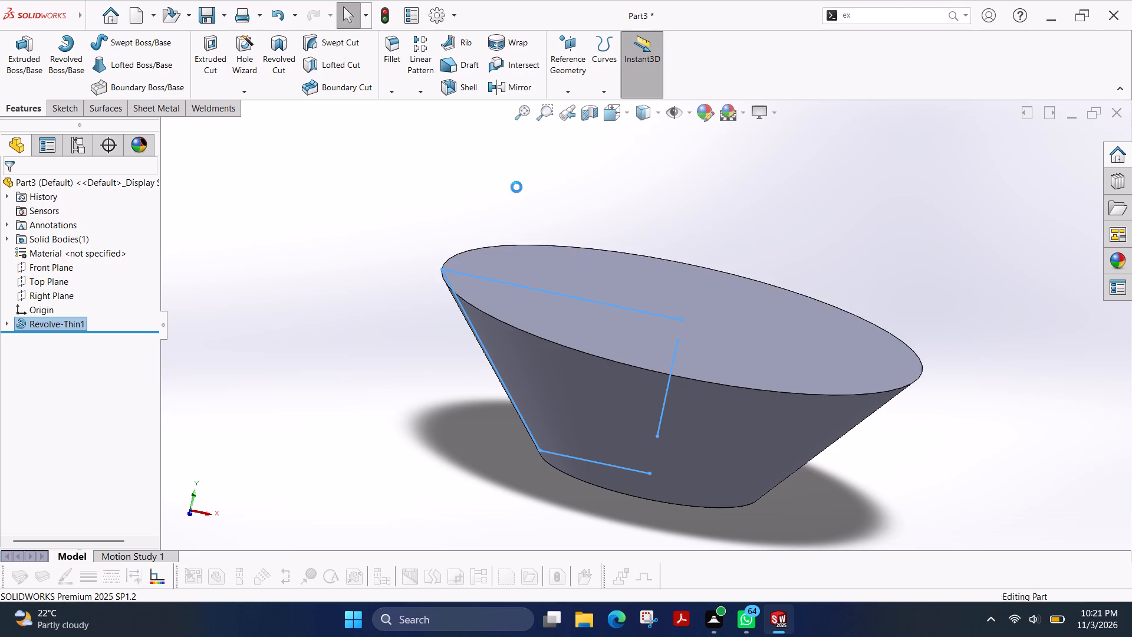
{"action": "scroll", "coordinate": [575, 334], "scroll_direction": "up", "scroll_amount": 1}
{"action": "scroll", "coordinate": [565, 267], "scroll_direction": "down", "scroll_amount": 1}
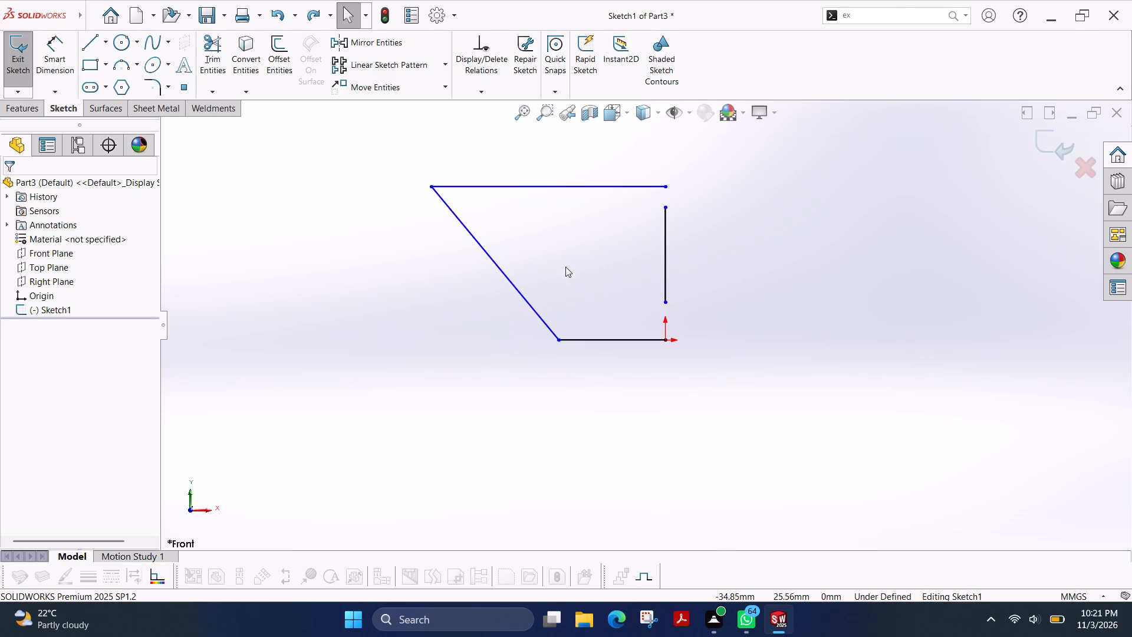
Dimension the lower horizontal line to 75/2 (37.5 mm) and the upper horizontal line to 165/2 (82.5 mm).
{"action": "left_click", "coordinate": [57, 47]}
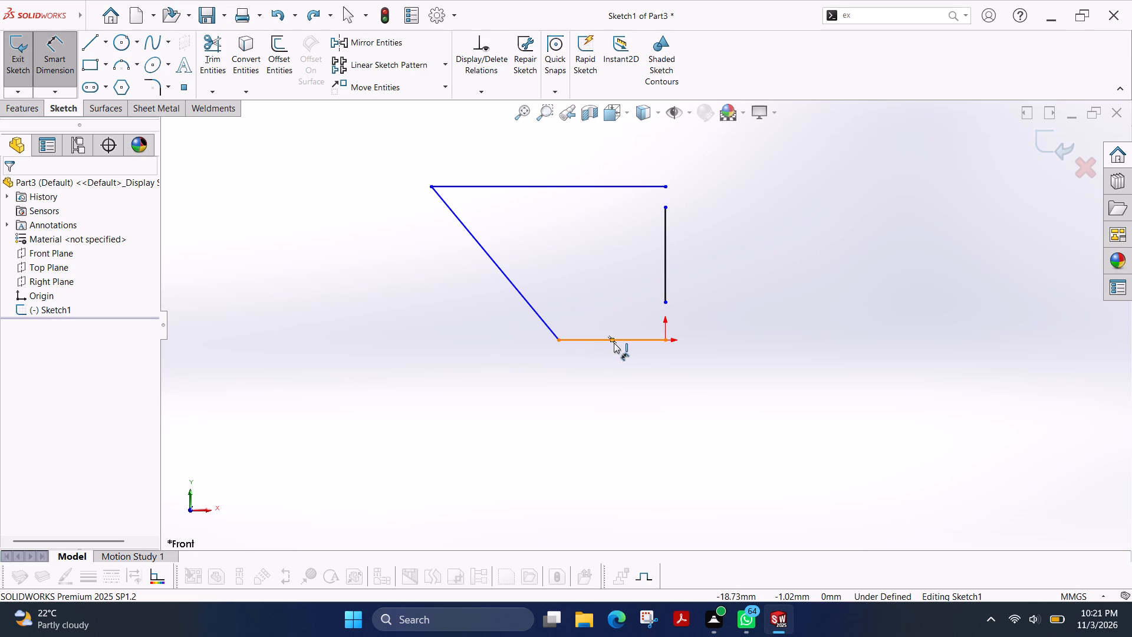
{"action": "left_click", "coordinate": [614, 343]}
{"action": "left_click", "coordinate": [604, 406]}
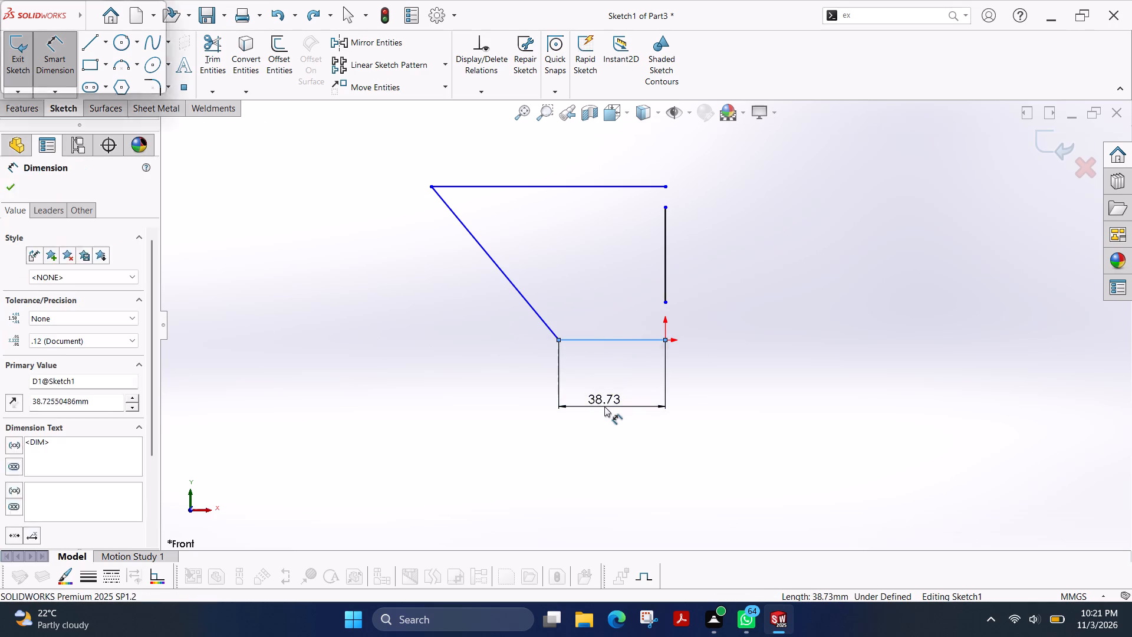
{"action": "type", "text": "75/"}
{"action": "key", "text": "2"}
{"action": "key", "text": "Return"}
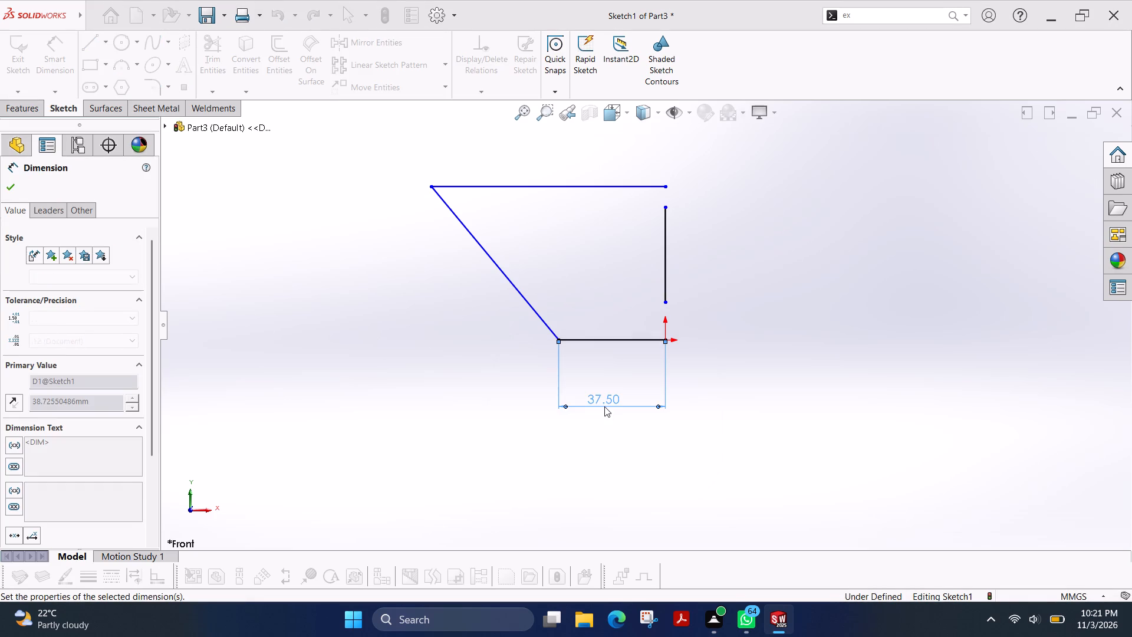
{"action": "left_click", "coordinate": [537, 189]}
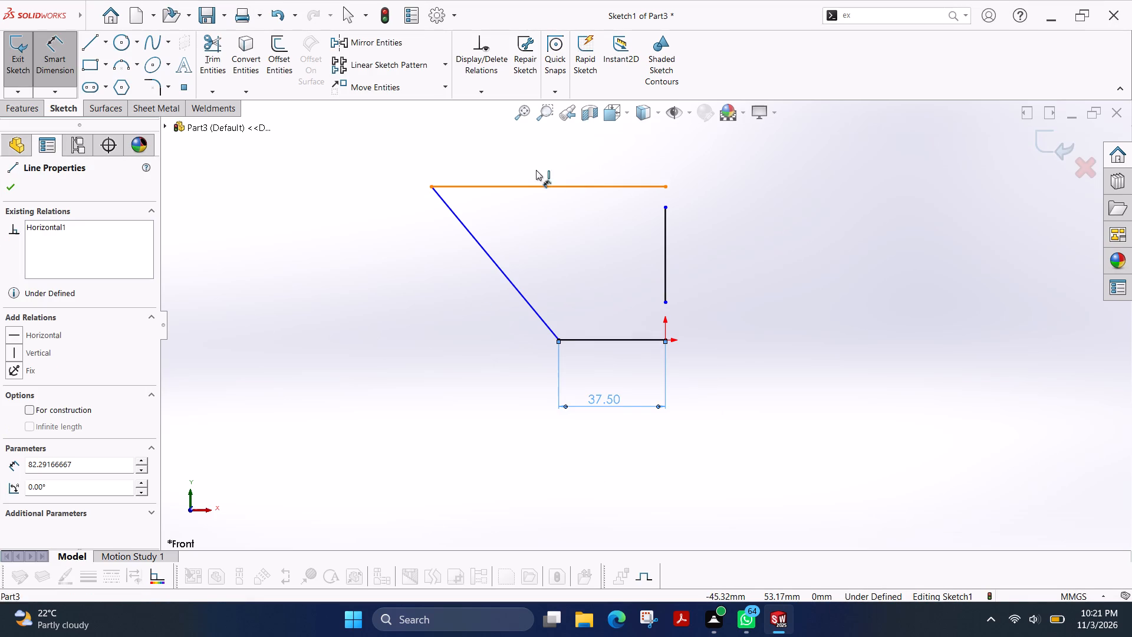
{"action": "left_click", "coordinate": [536, 151]}
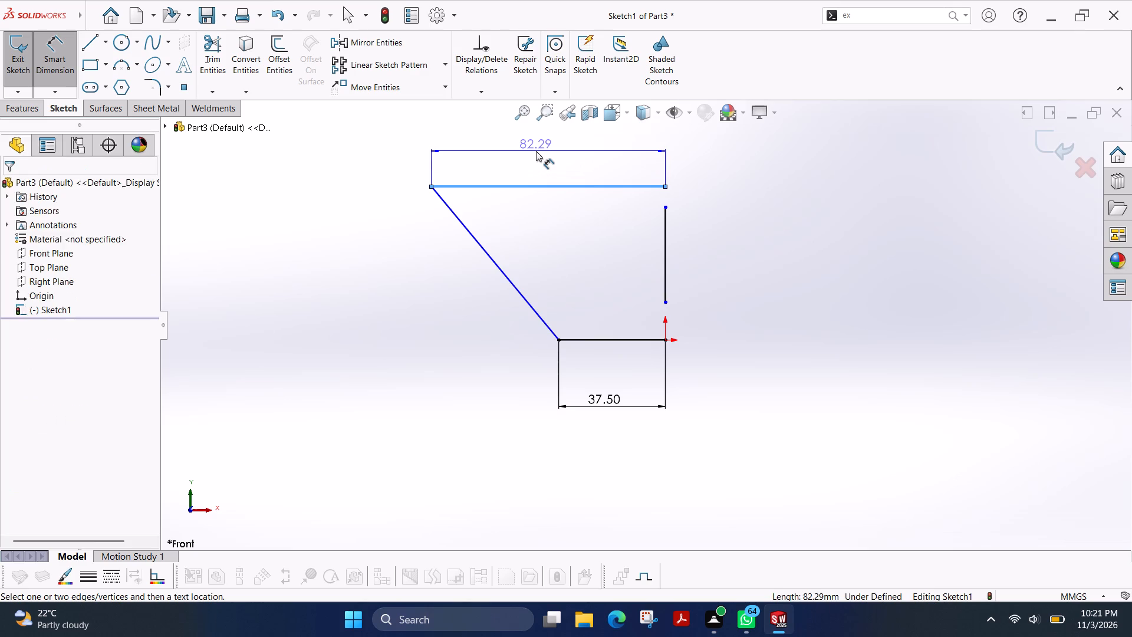
{"action": "type", "text": "165/2"}
{"action": "key", "text": "Return"}
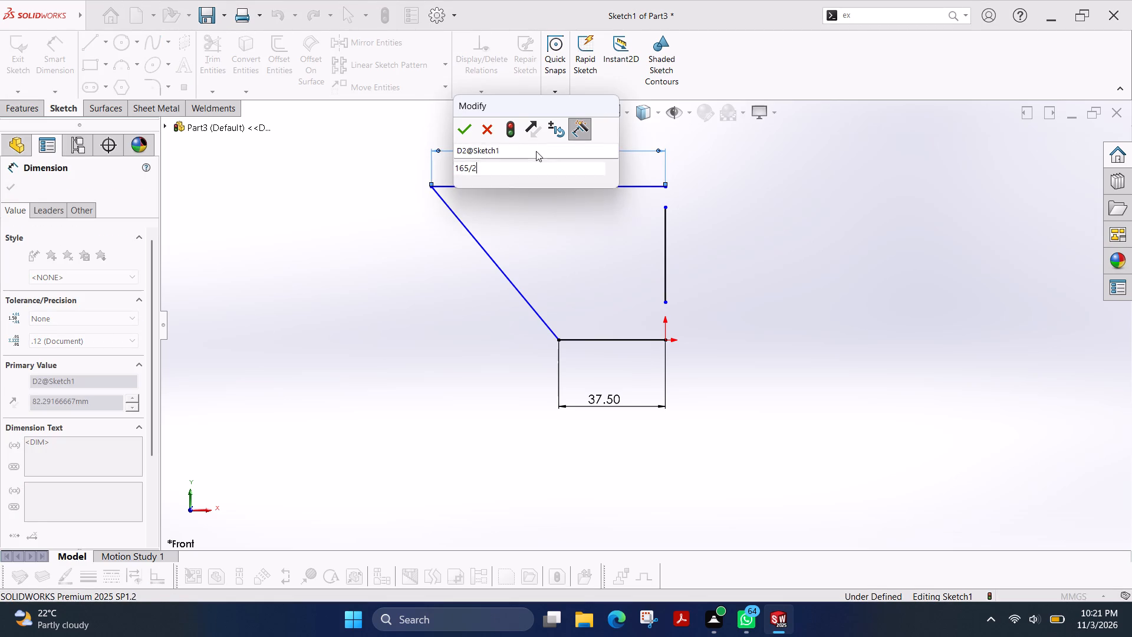
Dimension the angle between the lower horizontal line and the slanted line to 135° and exit the sketch.
{"action": "left_click", "coordinate": [579, 340]}
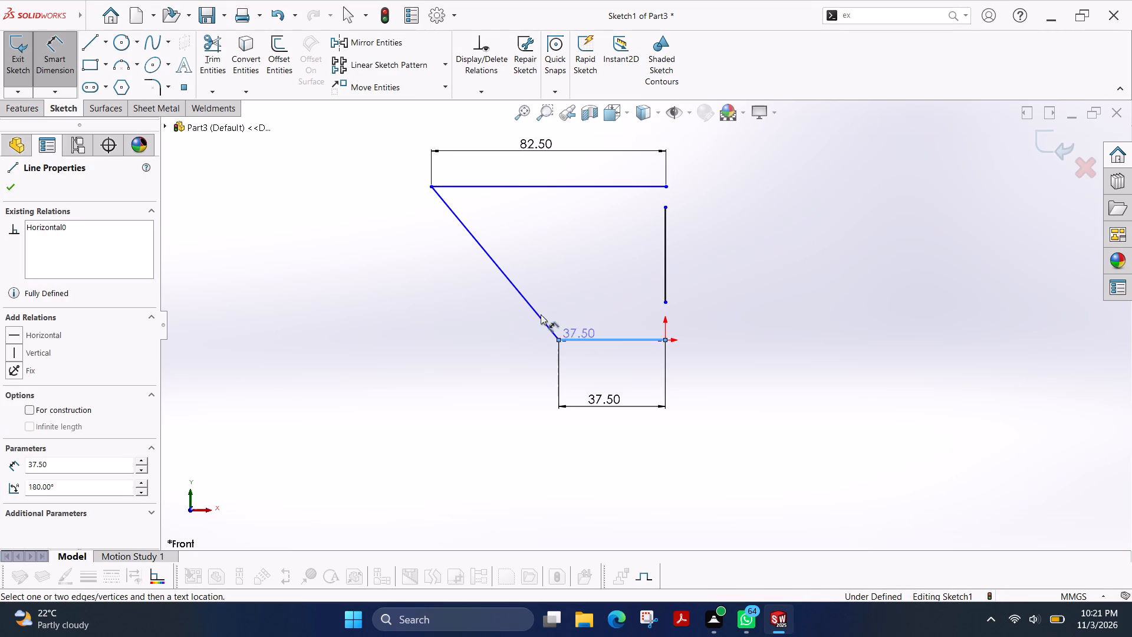
{"action": "left_click", "coordinate": [538, 313]}
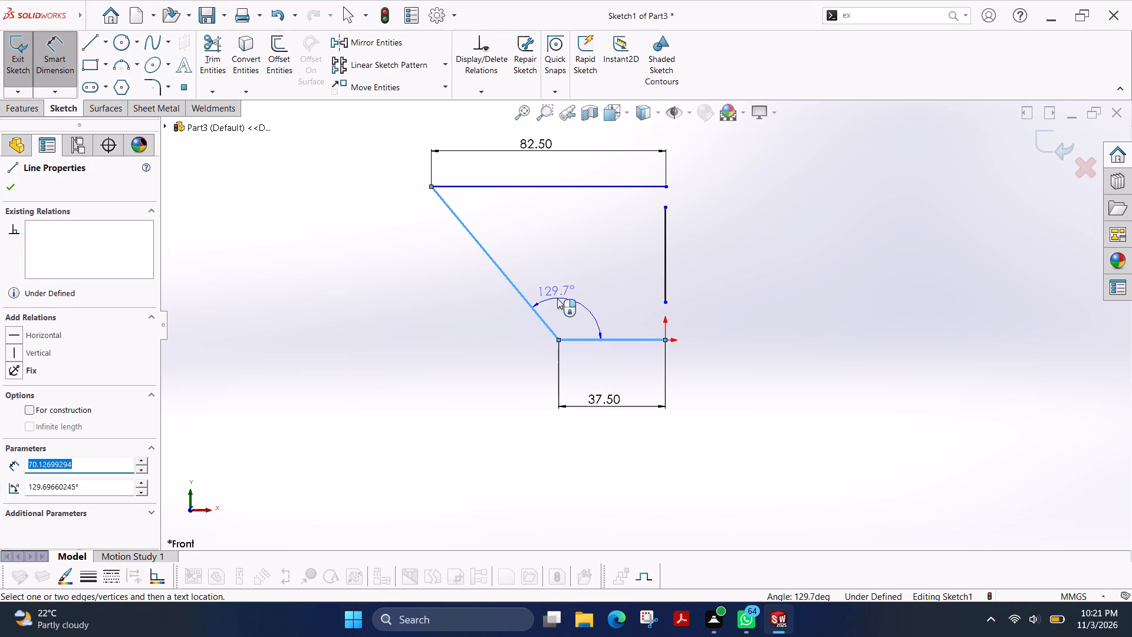
{"action": "left_click", "coordinate": [557, 298]}
{"action": "type", "text": "135"}
{"action": "key", "text": "Return"}
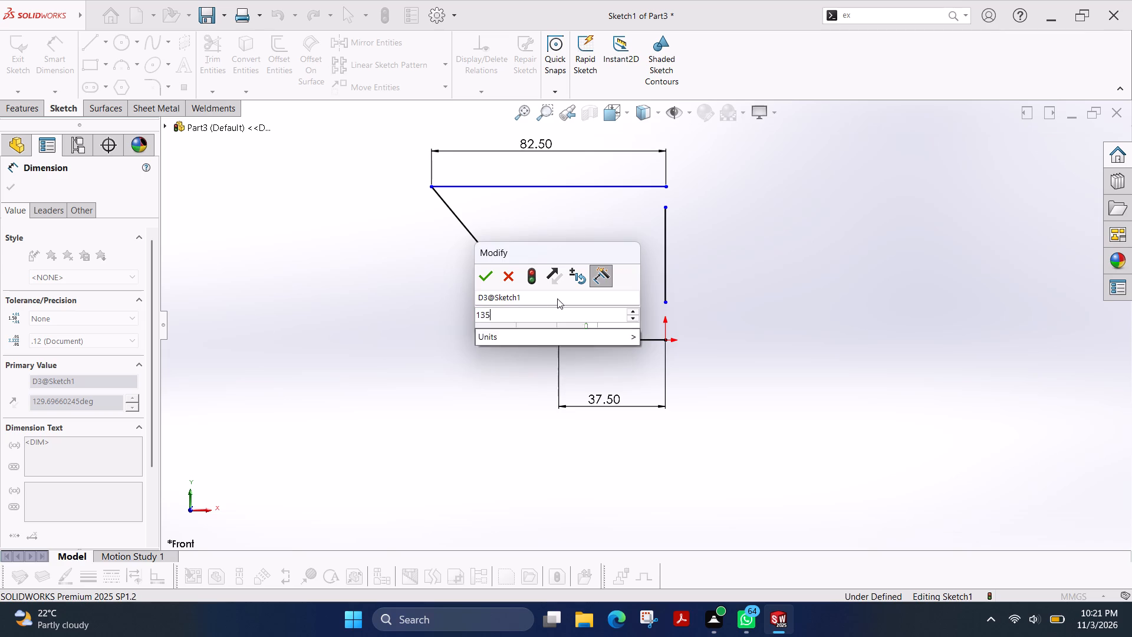
{"action": "scroll", "coordinate": [702, 260], "scroll_direction": "up", "scroll_amount": 1}
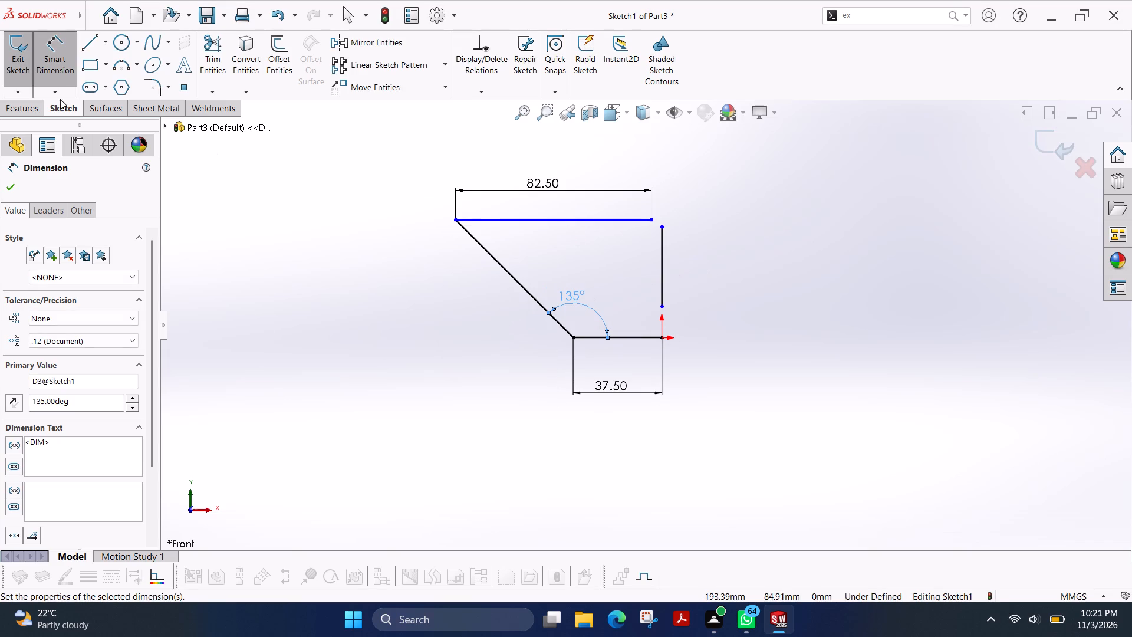
{"action": "left_click", "coordinate": [13, 185]}
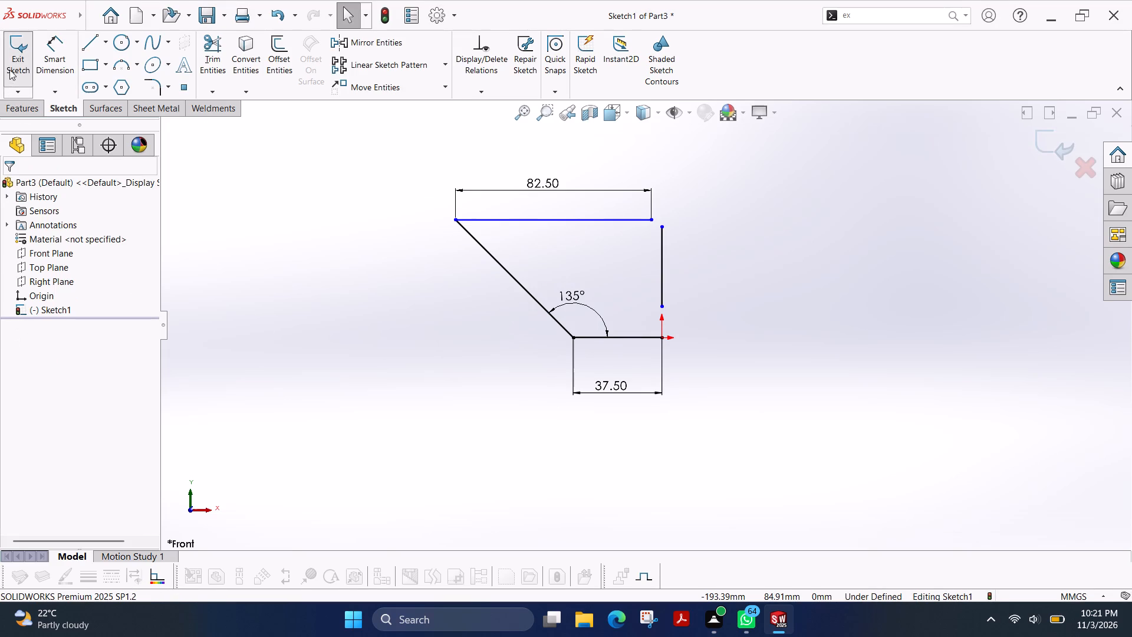
{"action": "left_click", "coordinate": [9, 70]}
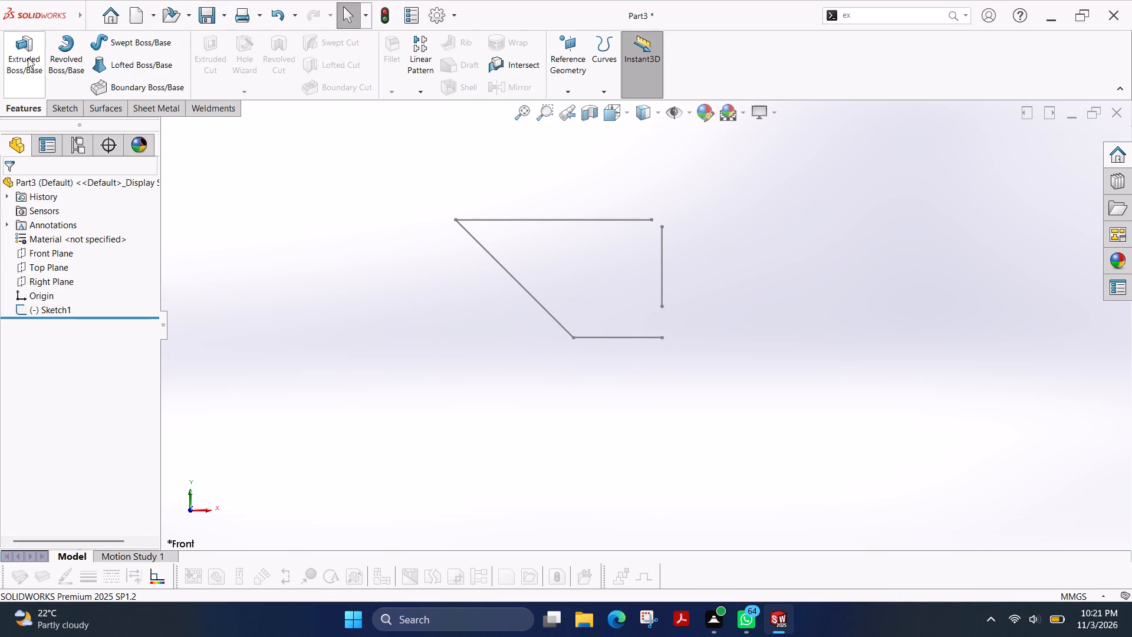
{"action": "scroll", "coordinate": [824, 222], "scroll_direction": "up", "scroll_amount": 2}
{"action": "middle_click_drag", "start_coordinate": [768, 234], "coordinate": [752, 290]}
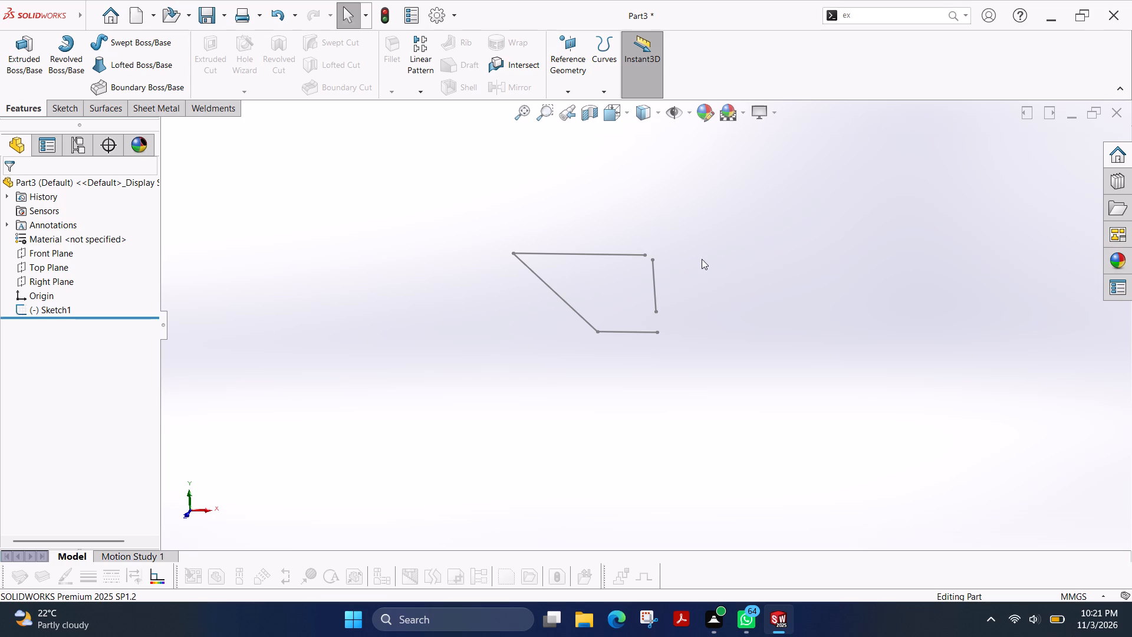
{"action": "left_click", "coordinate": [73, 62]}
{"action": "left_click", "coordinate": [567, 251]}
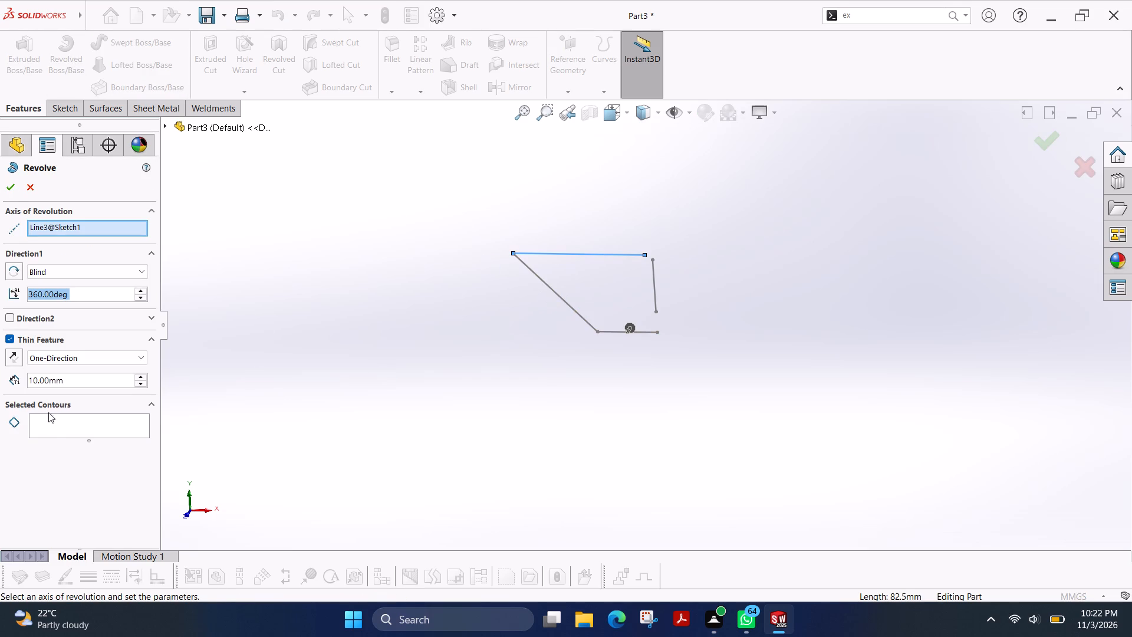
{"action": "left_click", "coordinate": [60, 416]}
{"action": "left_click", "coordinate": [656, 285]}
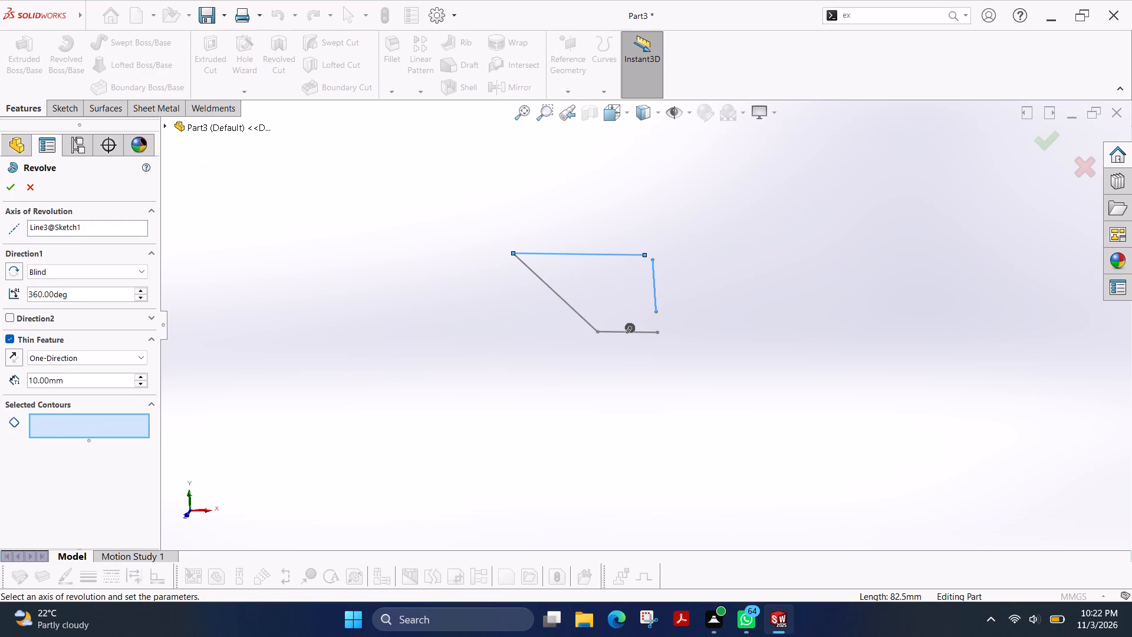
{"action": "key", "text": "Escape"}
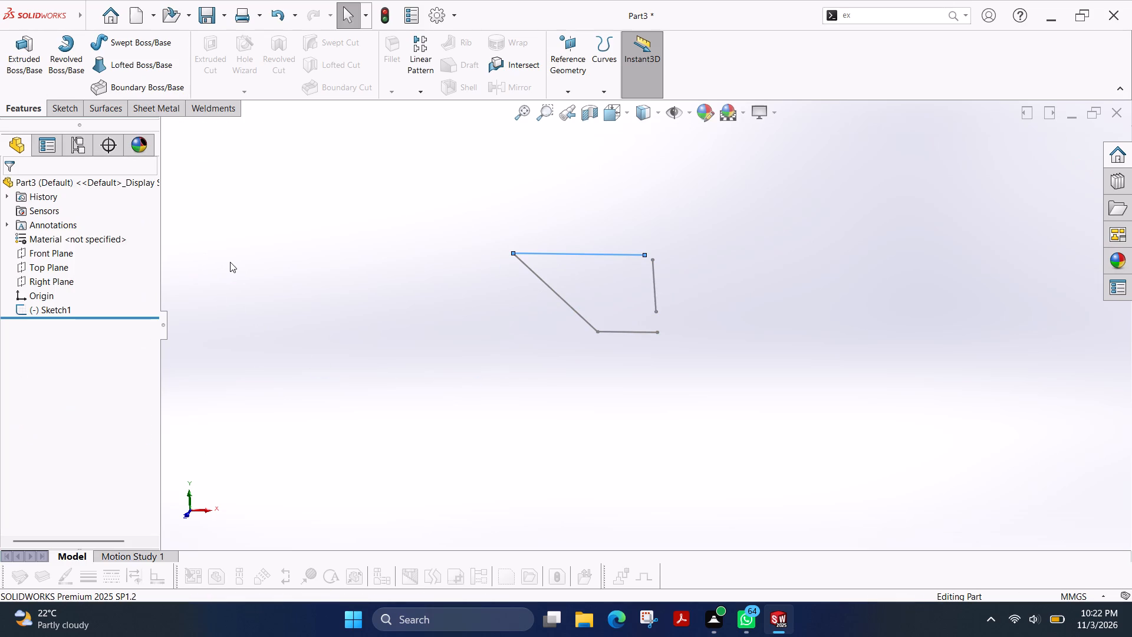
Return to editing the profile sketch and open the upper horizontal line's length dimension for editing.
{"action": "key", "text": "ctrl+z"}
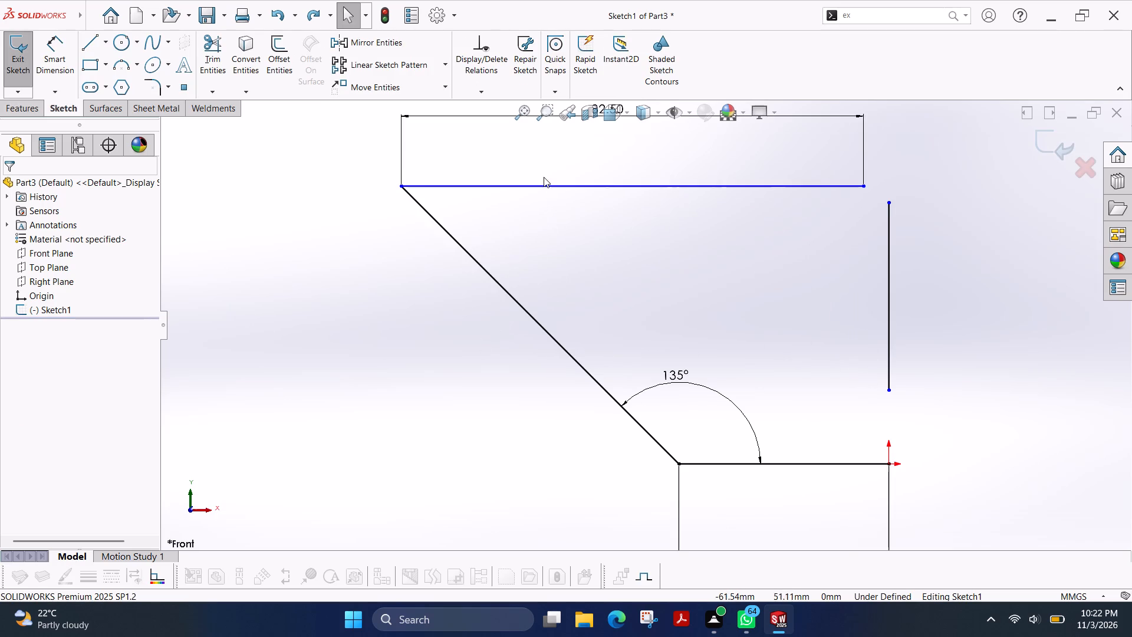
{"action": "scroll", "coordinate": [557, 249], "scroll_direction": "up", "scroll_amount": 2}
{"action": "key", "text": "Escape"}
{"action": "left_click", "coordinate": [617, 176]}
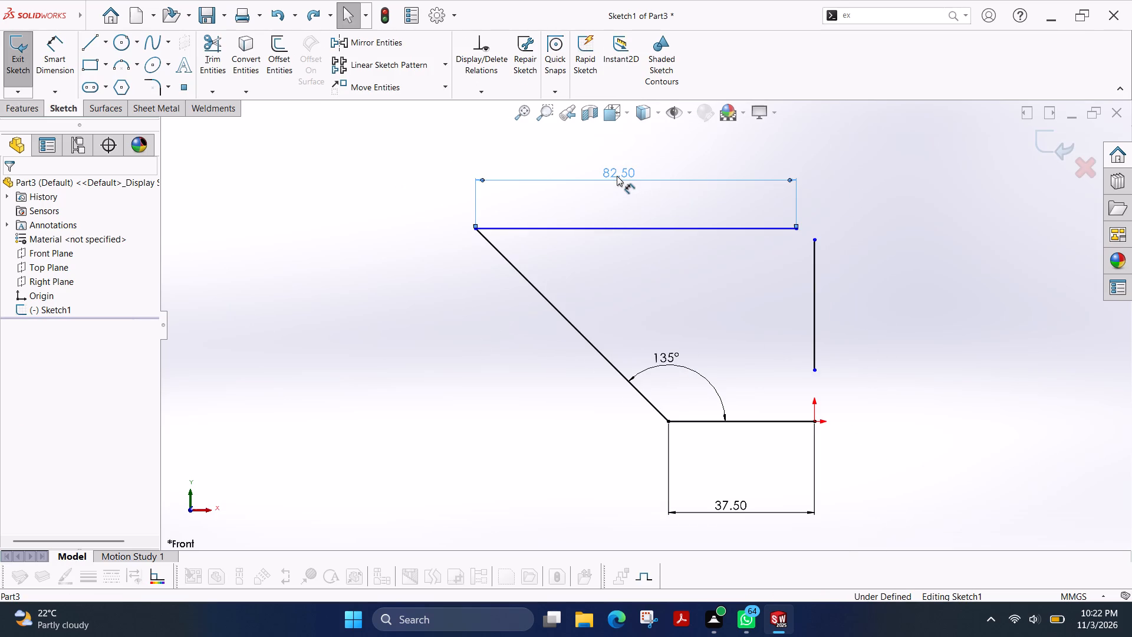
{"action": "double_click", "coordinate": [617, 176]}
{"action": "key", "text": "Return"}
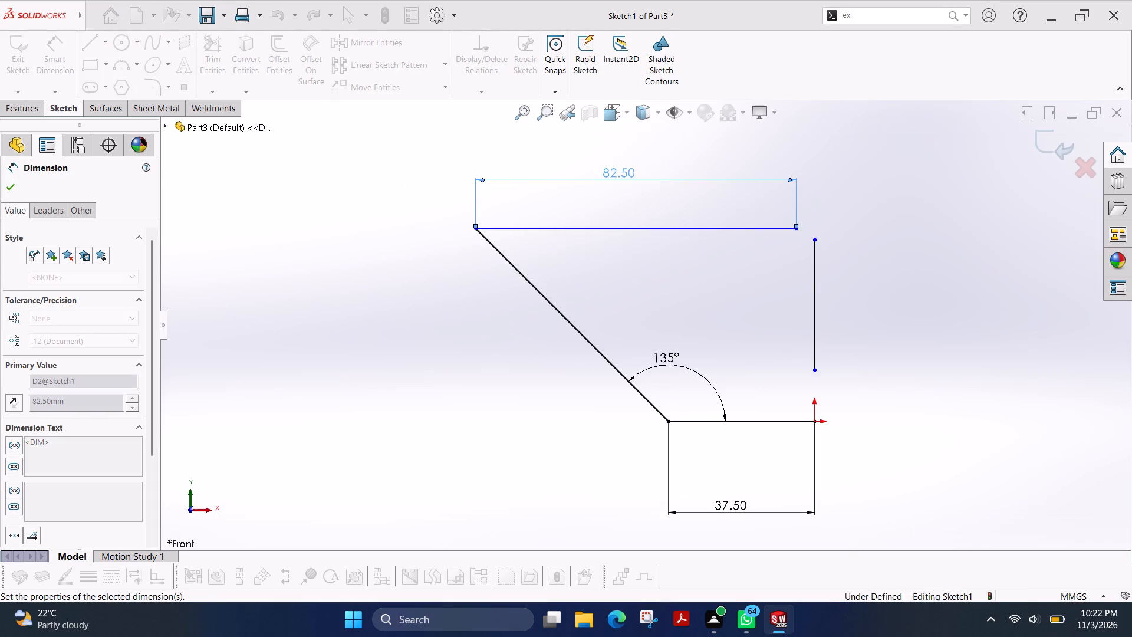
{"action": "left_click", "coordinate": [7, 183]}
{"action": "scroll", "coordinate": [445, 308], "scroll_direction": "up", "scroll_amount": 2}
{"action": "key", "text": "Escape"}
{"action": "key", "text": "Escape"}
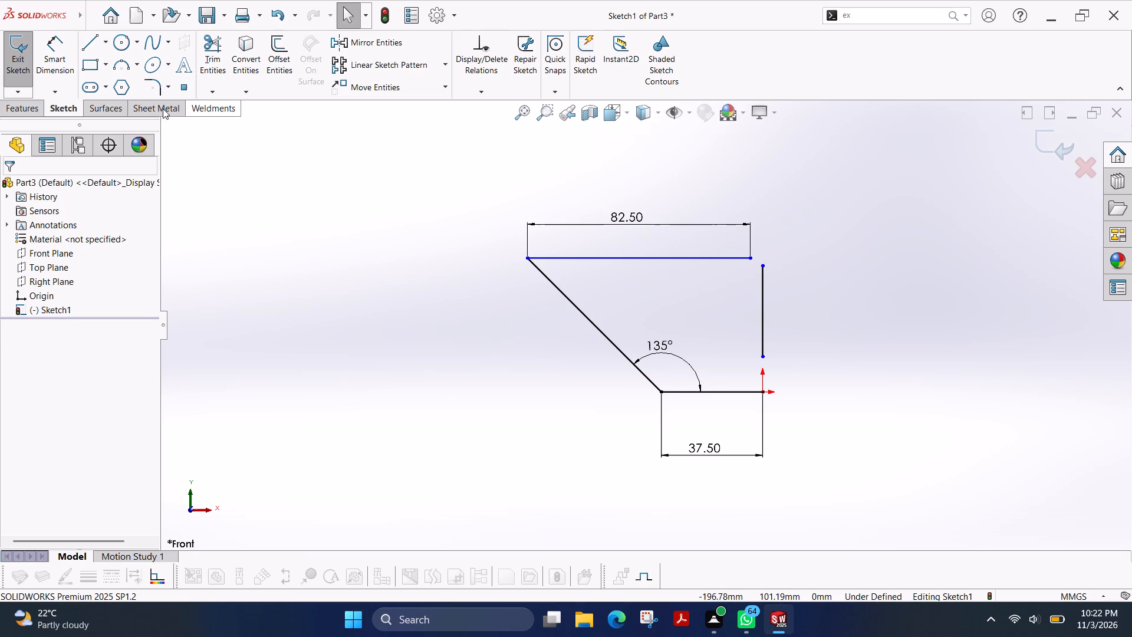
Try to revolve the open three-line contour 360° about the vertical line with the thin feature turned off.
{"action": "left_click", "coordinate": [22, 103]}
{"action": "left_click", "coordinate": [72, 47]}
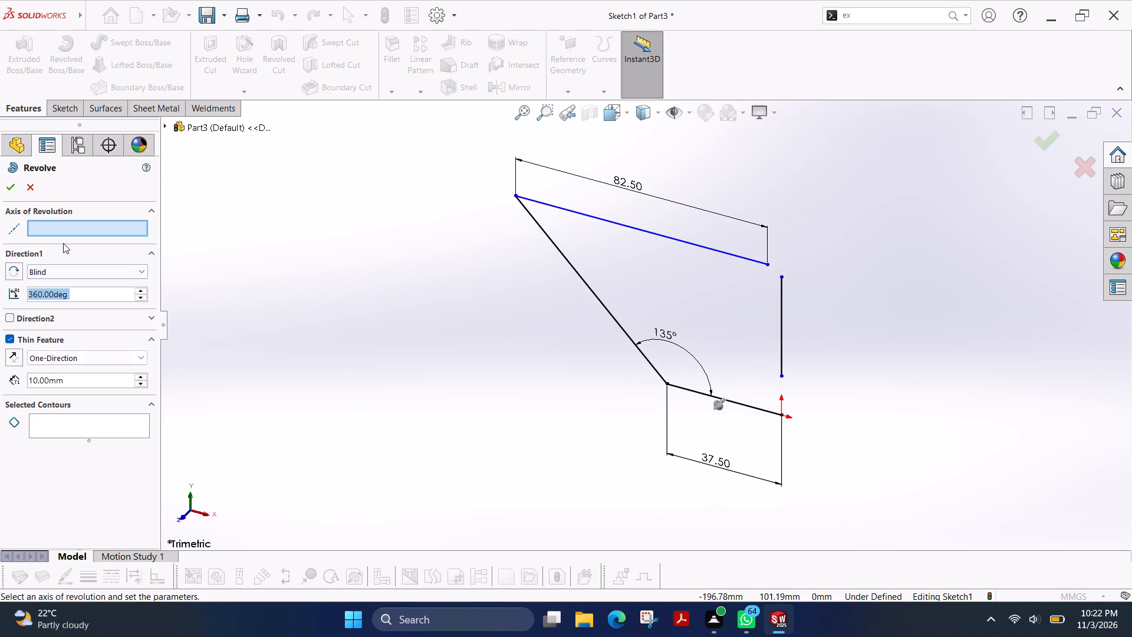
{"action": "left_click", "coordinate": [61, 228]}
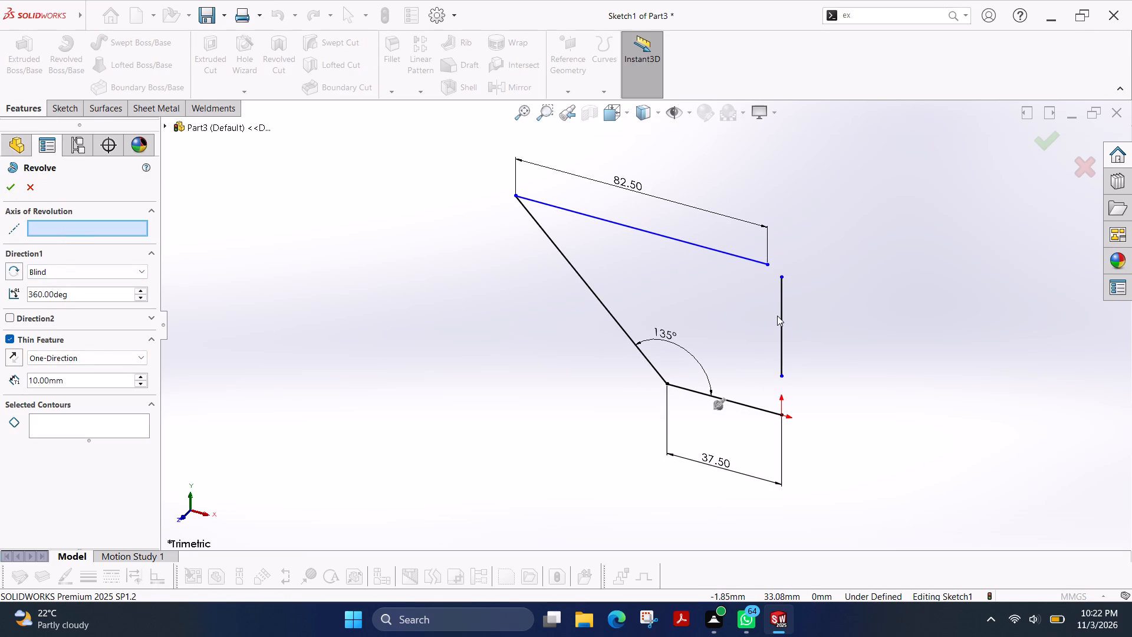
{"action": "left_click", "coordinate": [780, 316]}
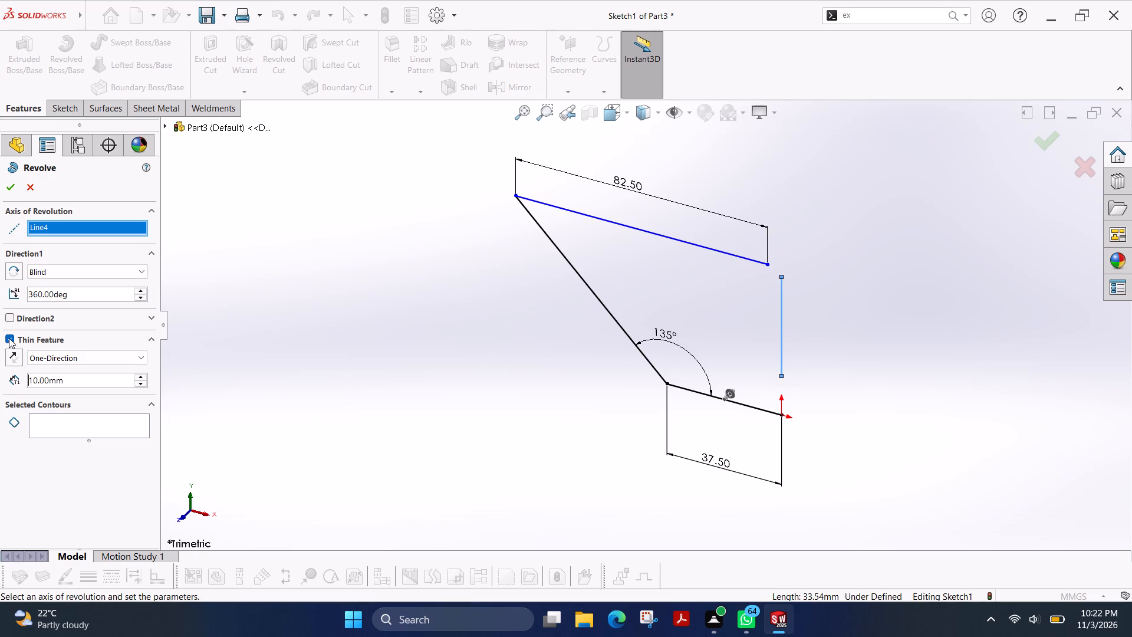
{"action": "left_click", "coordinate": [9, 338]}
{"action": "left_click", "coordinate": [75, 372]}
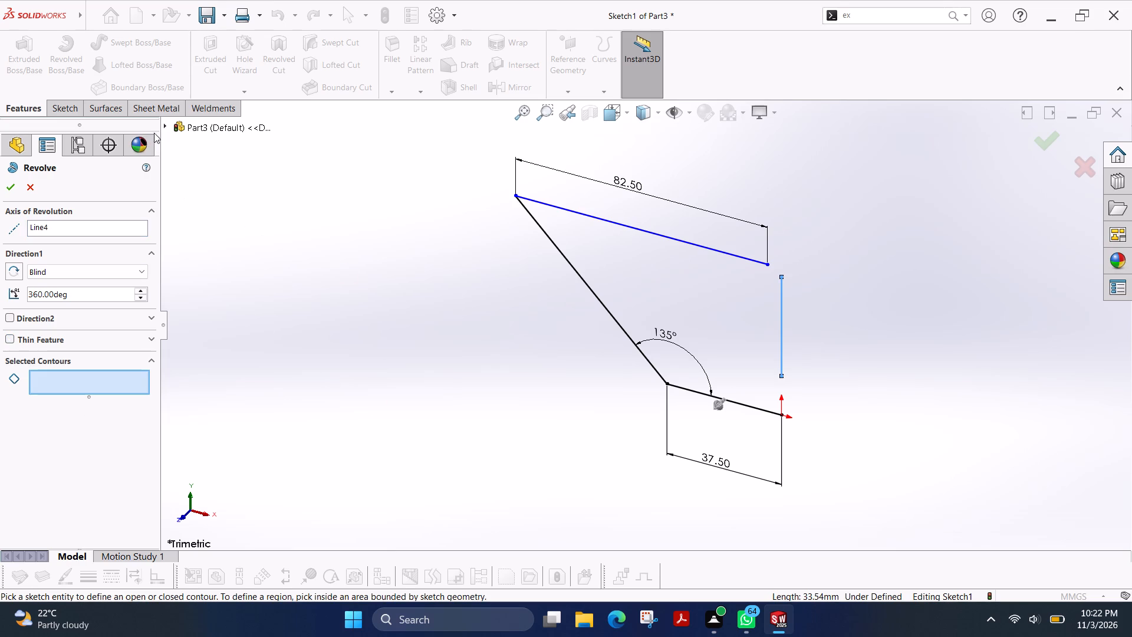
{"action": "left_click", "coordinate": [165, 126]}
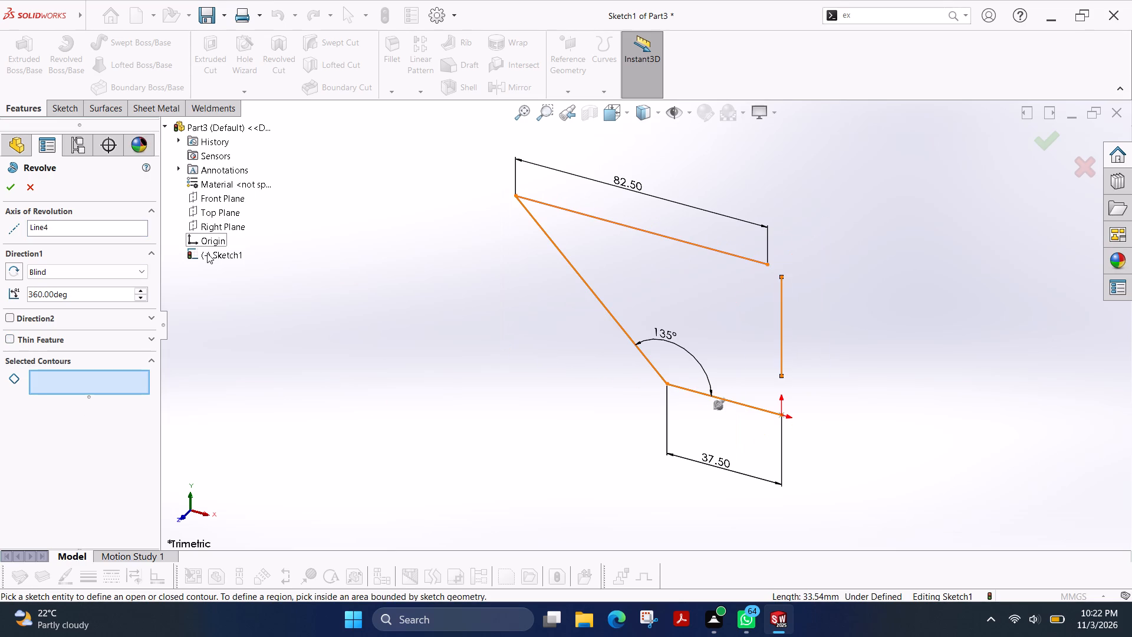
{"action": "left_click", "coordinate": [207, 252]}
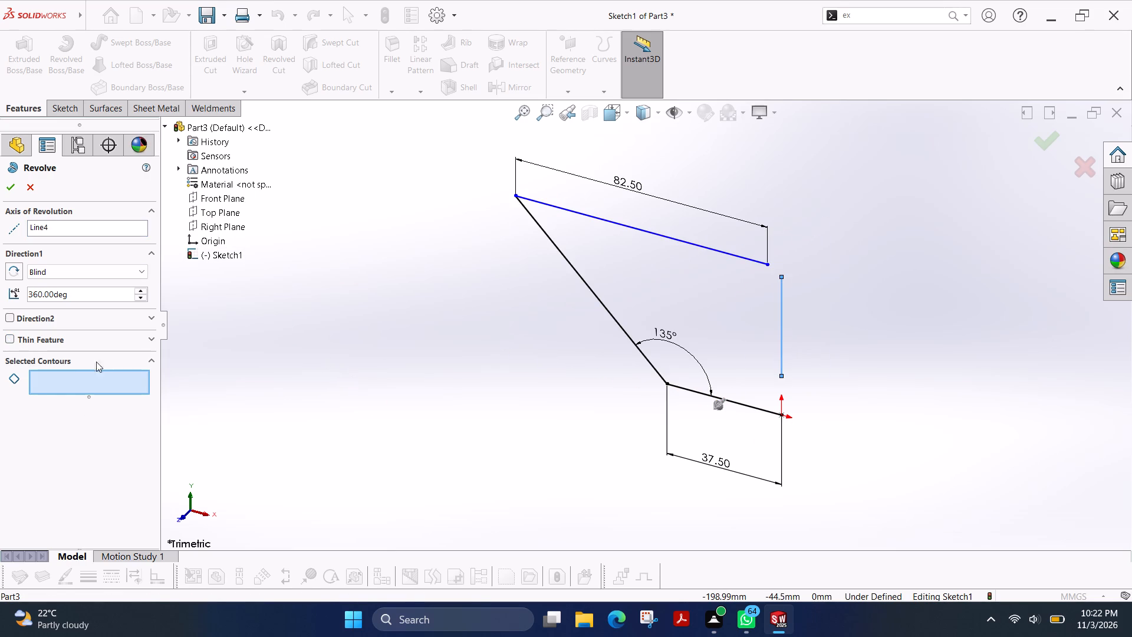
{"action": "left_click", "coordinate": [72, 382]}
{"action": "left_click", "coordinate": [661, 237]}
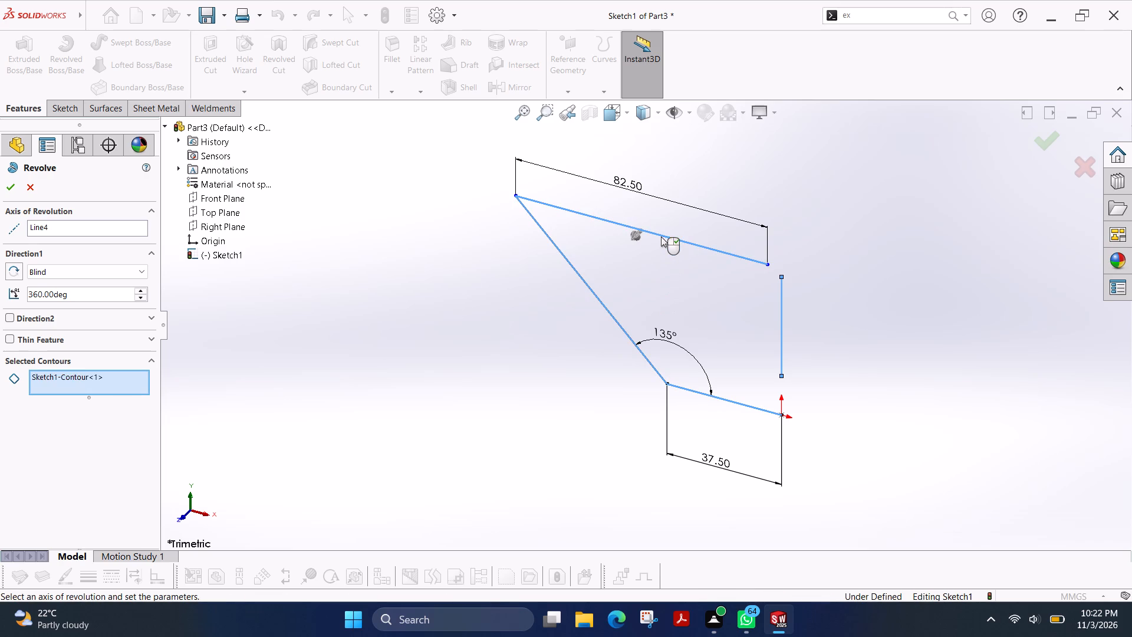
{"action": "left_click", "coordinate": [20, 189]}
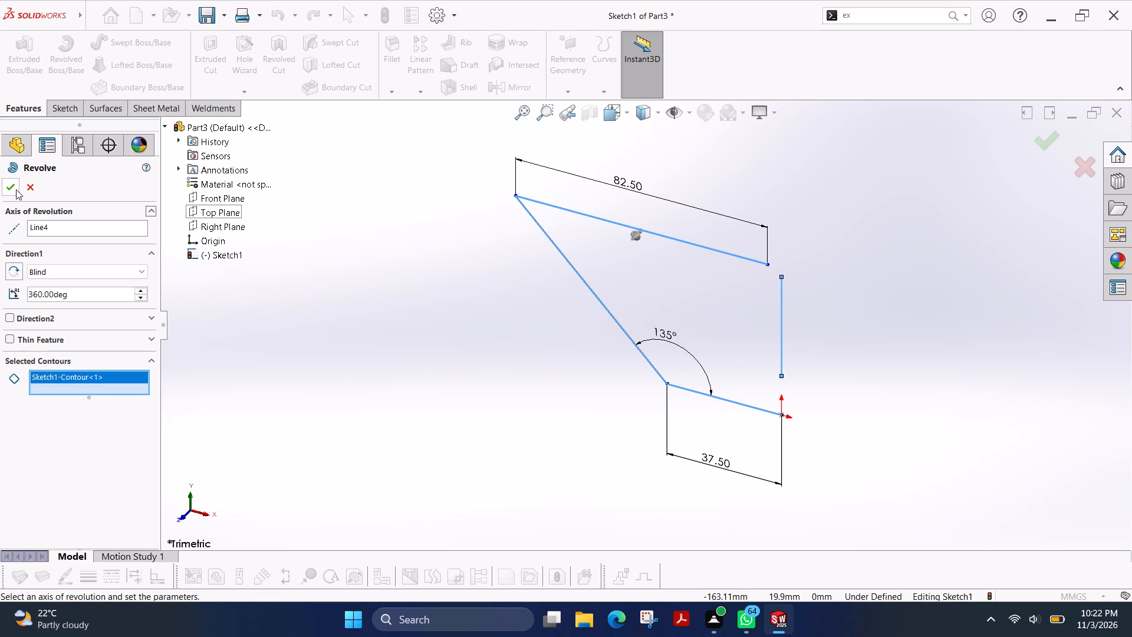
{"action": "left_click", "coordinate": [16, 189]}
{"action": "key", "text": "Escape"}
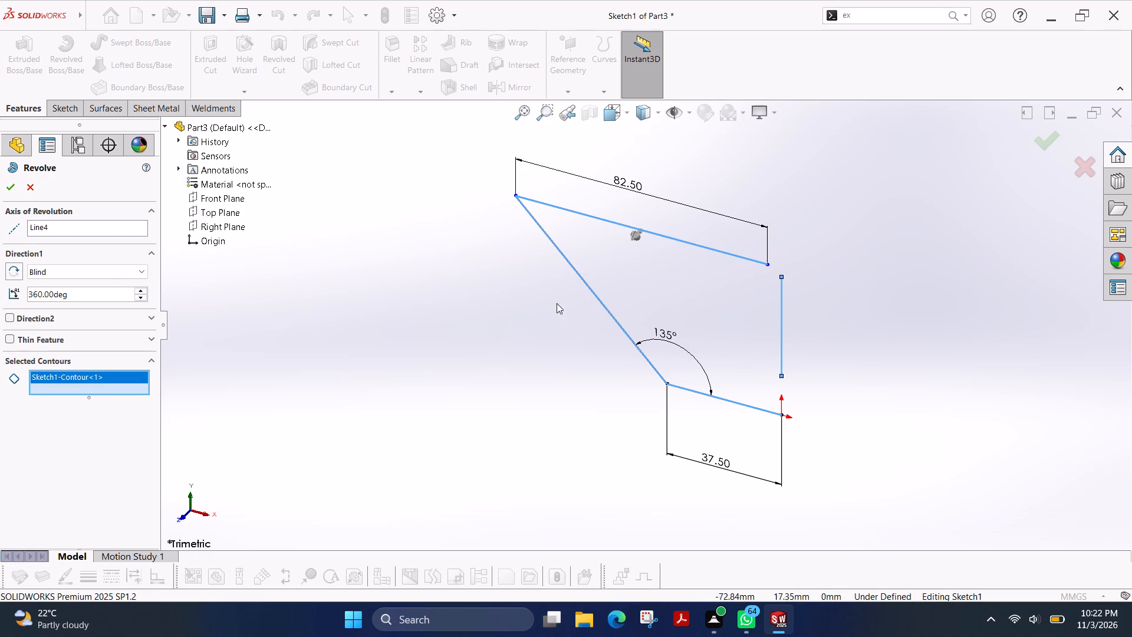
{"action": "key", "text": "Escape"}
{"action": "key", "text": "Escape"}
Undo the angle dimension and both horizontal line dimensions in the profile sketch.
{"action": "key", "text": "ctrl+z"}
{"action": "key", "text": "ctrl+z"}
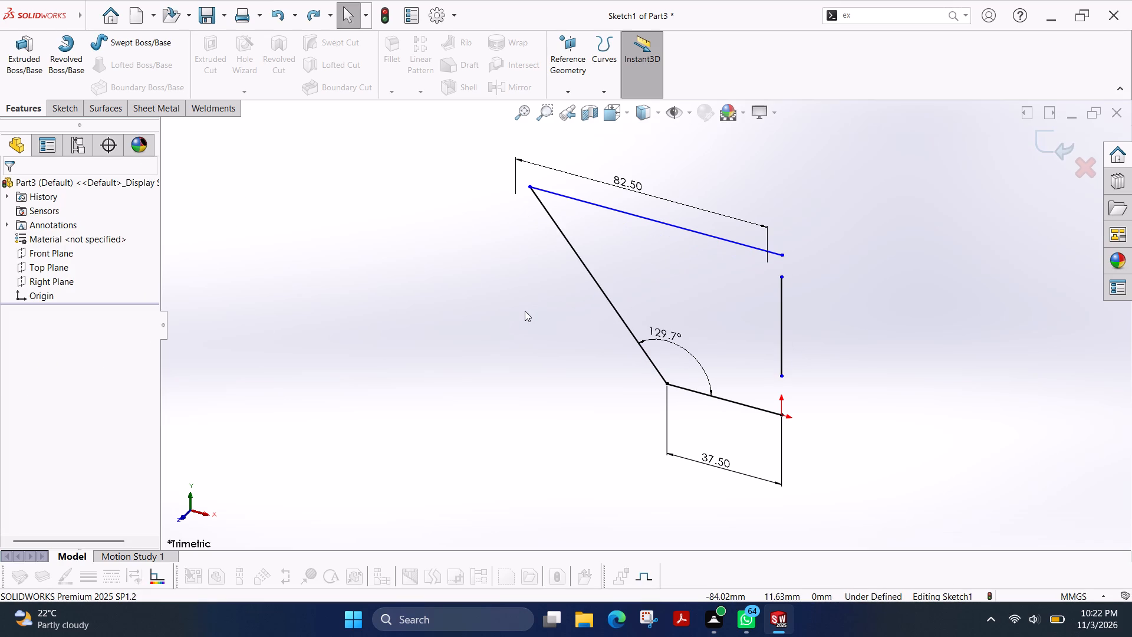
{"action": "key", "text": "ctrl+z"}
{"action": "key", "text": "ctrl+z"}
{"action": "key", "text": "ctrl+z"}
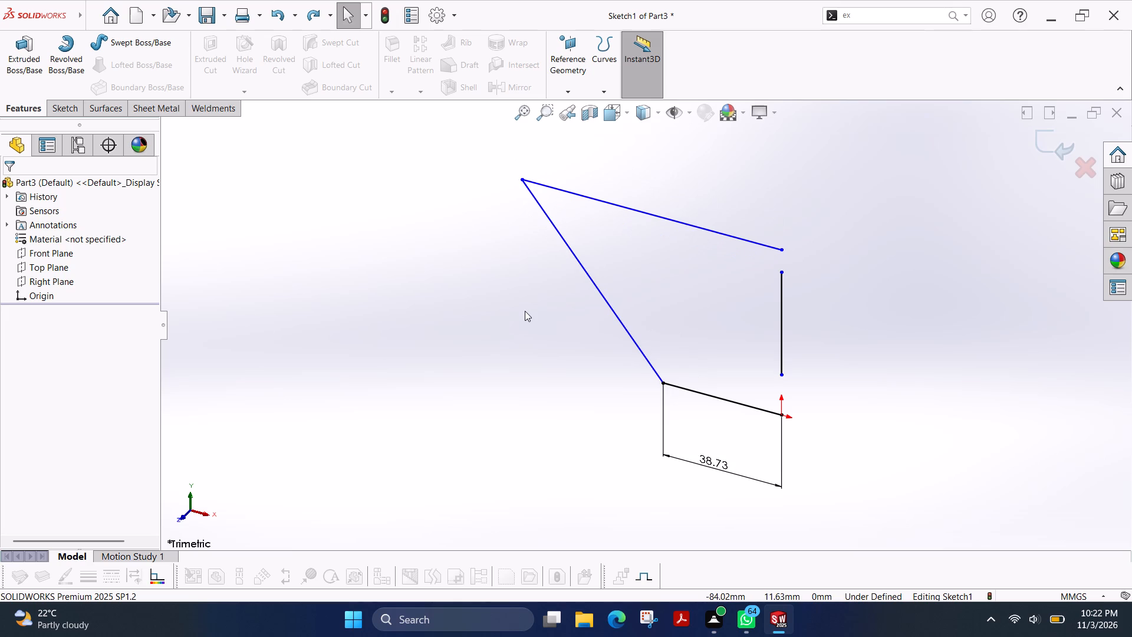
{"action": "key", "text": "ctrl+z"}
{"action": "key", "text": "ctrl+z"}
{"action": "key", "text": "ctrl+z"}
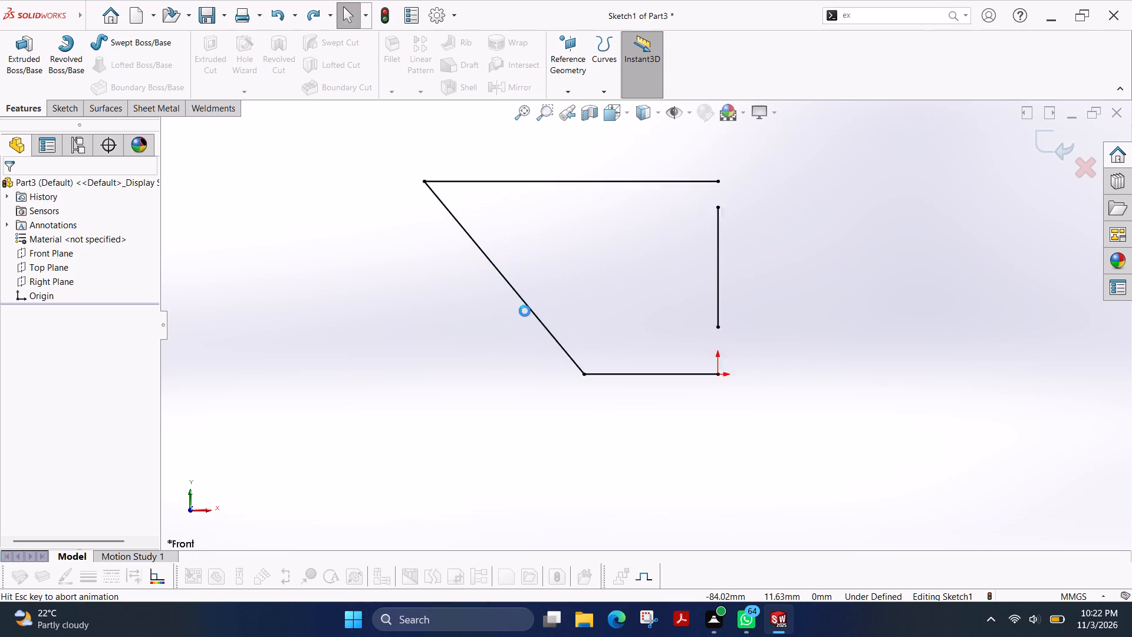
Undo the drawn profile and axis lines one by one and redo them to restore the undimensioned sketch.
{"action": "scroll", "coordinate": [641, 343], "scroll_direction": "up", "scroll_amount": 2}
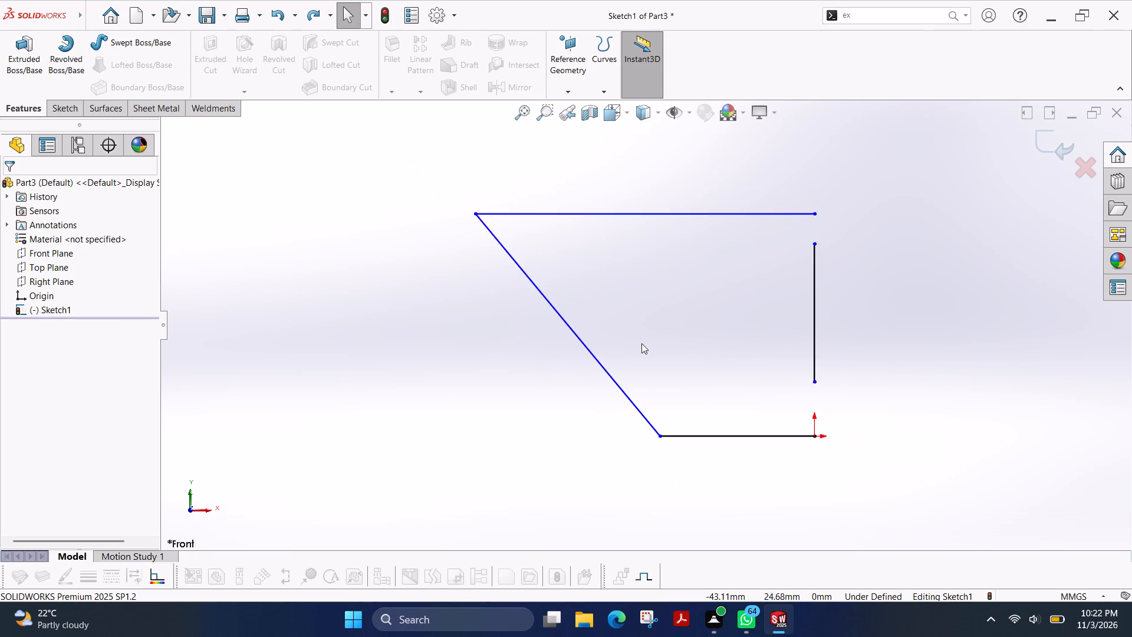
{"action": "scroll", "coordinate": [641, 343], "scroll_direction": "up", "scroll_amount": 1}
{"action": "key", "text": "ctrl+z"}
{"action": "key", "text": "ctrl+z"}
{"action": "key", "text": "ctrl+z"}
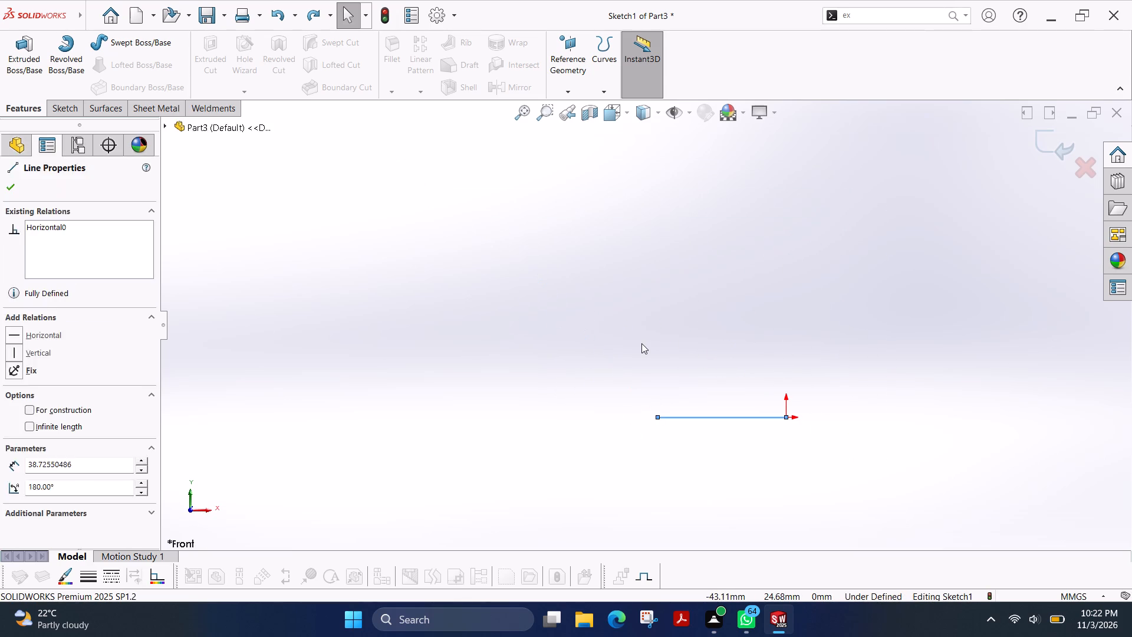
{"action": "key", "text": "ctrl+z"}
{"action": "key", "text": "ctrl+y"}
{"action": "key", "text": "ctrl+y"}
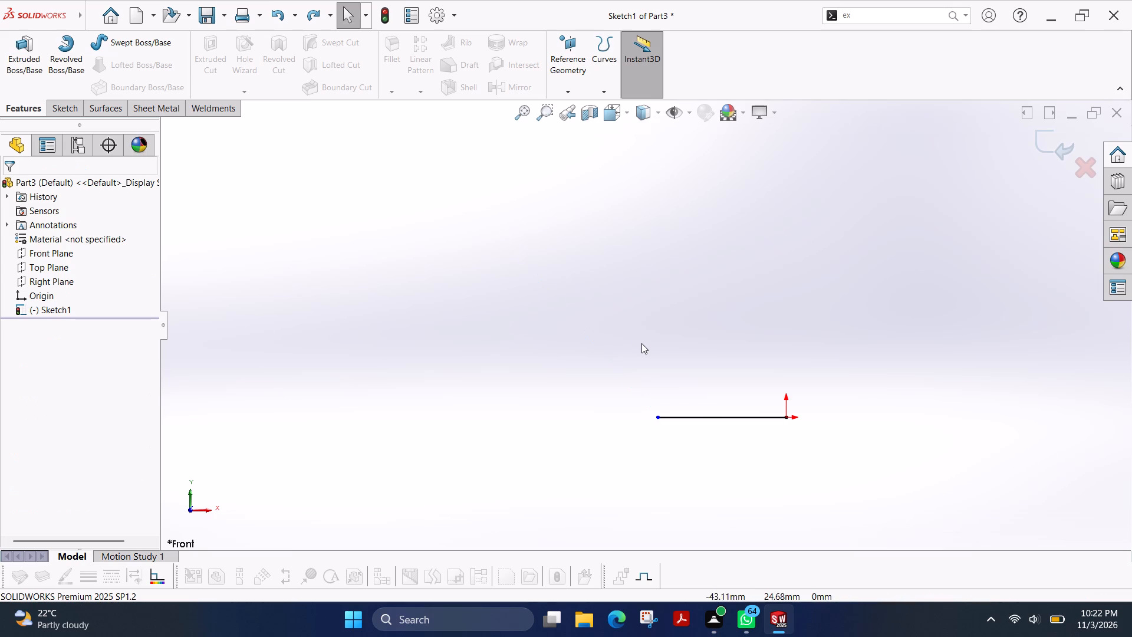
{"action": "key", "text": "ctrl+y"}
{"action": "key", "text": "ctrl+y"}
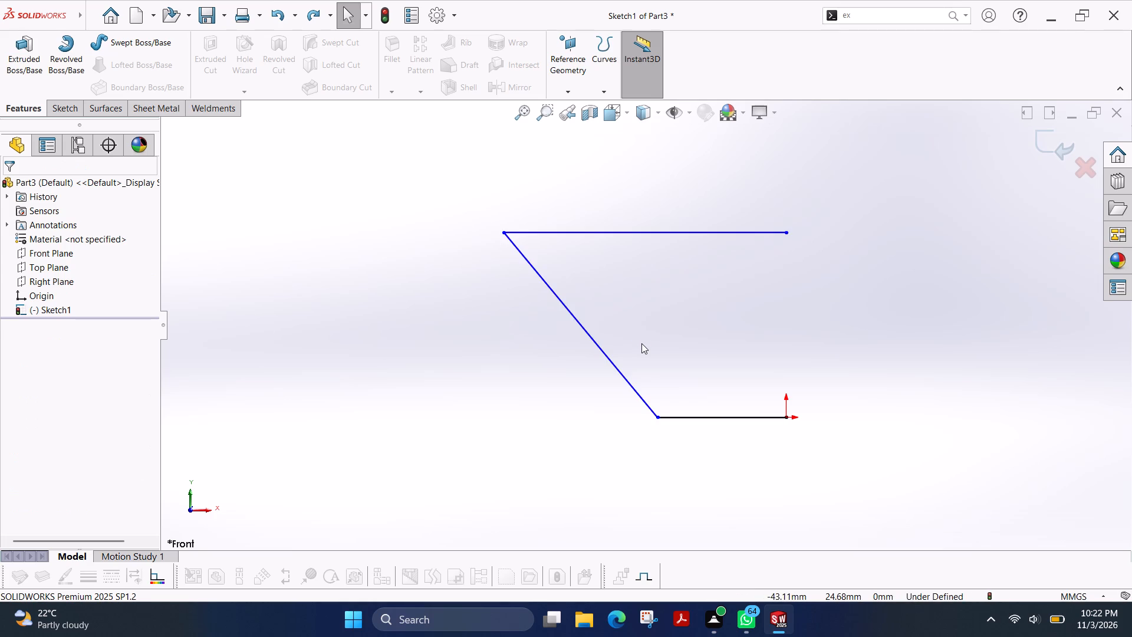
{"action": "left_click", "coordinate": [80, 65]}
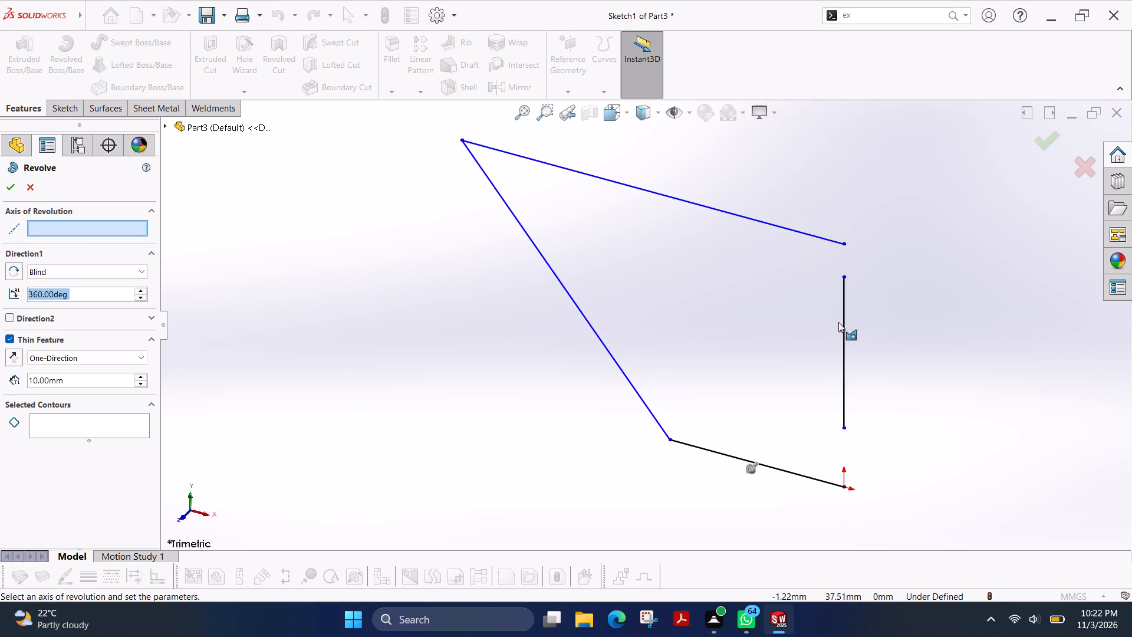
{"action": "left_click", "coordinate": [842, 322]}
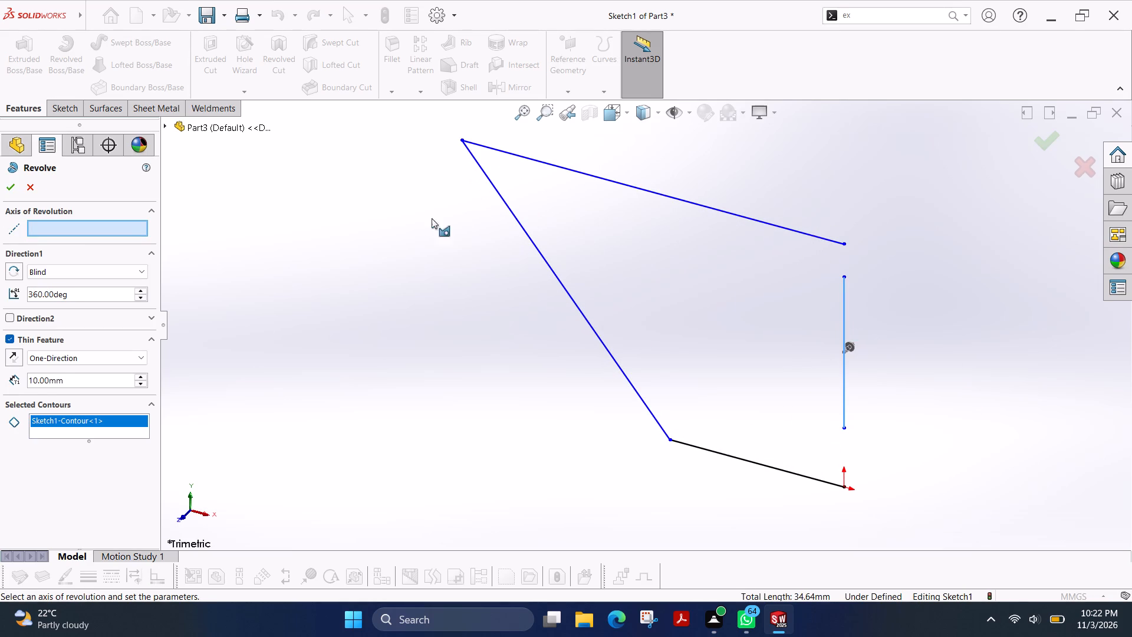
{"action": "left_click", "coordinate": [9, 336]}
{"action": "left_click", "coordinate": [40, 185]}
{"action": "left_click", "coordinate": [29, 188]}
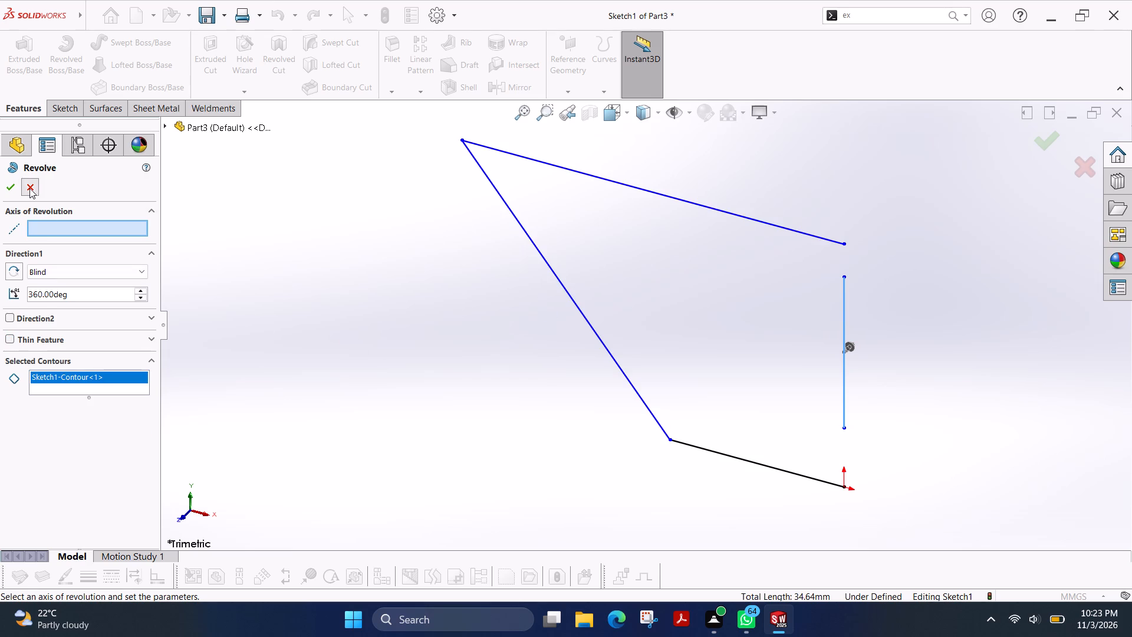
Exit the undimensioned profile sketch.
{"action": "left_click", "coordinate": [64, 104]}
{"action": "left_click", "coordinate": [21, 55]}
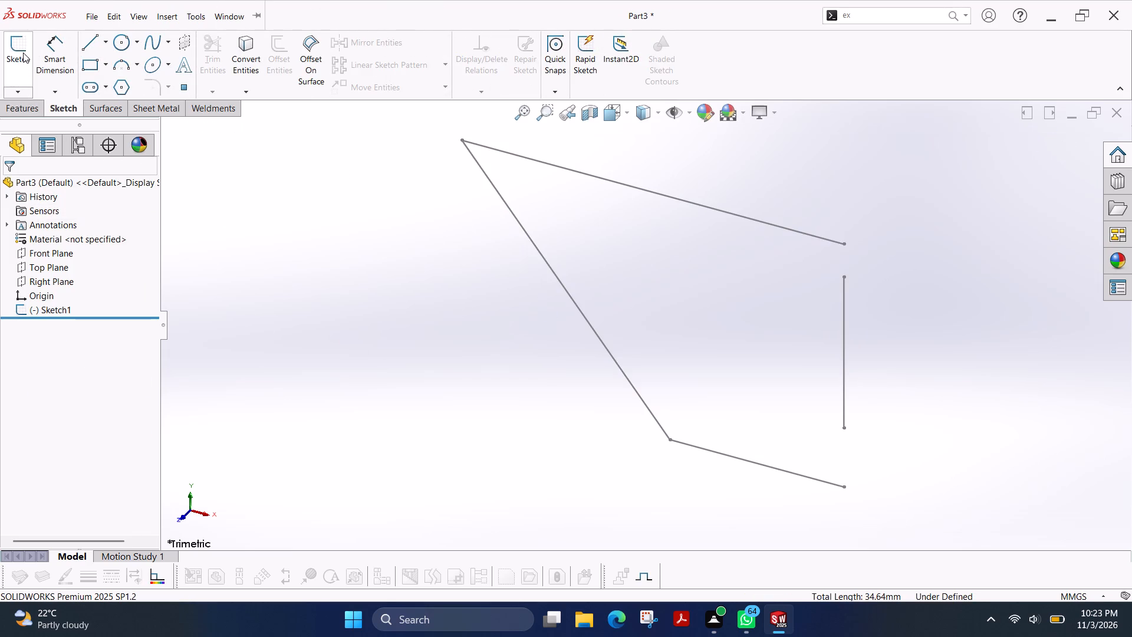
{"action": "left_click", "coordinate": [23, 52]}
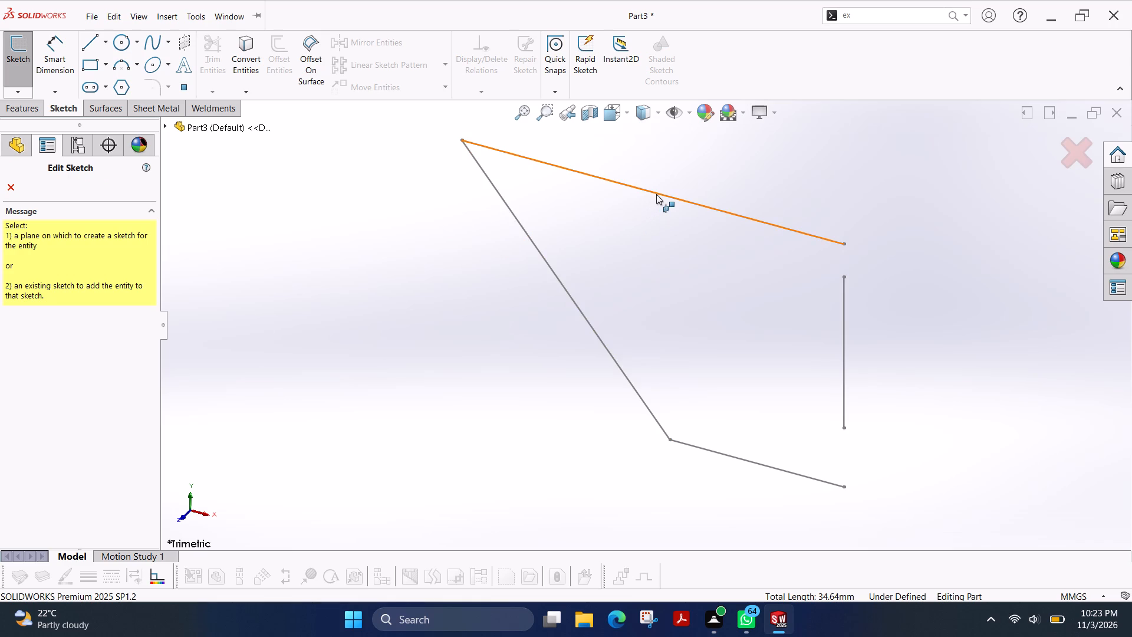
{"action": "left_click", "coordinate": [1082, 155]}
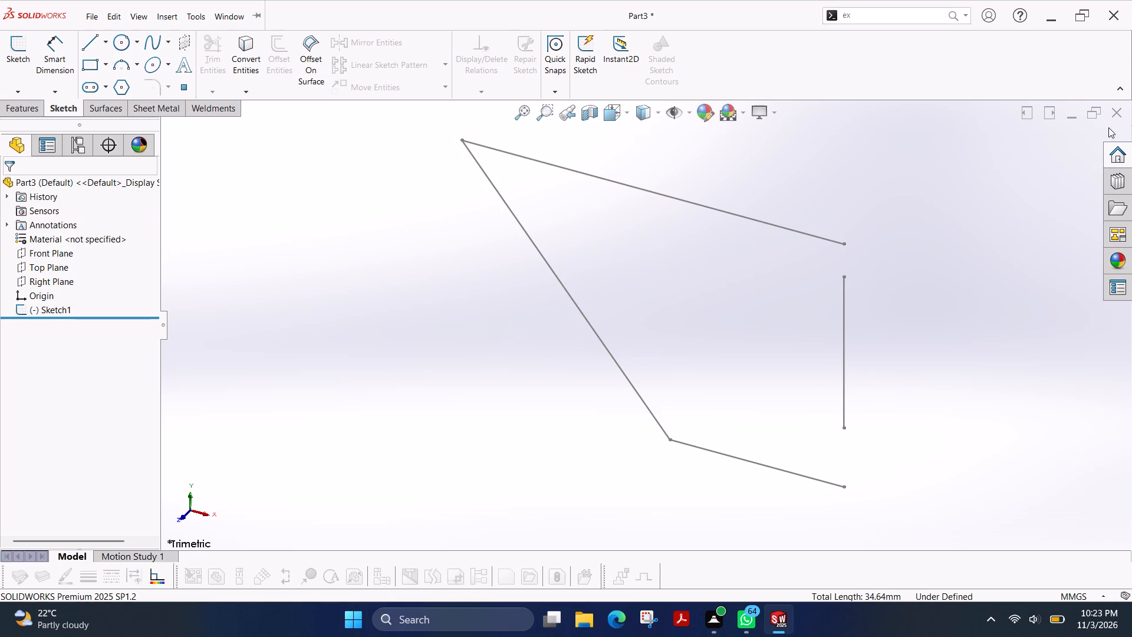
Close the current part without saving it and create a new part document.
{"action": "left_click", "coordinate": [1112, 119]}
{"action": "left_click", "coordinate": [600, 330]}
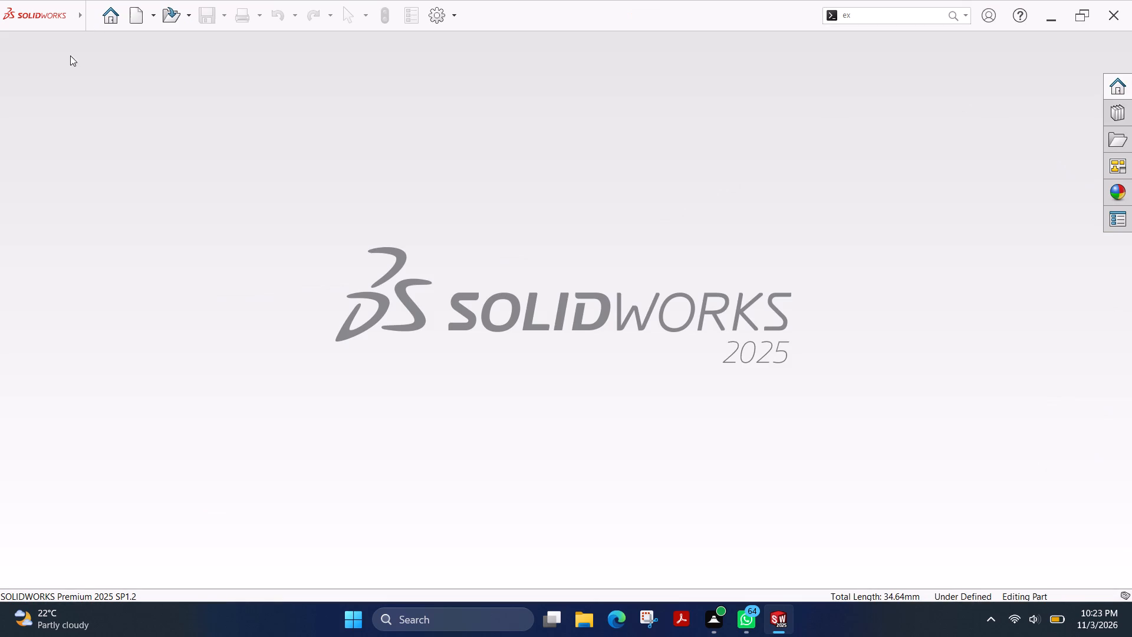
{"action": "left_click", "coordinate": [136, 22]}
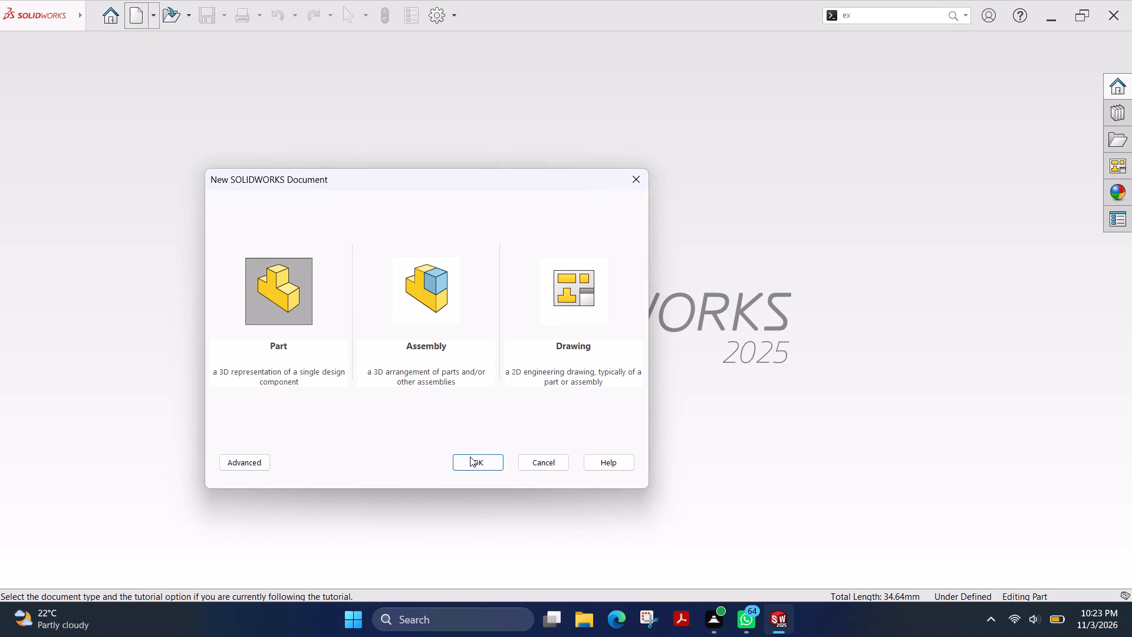
{"action": "left_click", "coordinate": [470, 457]}
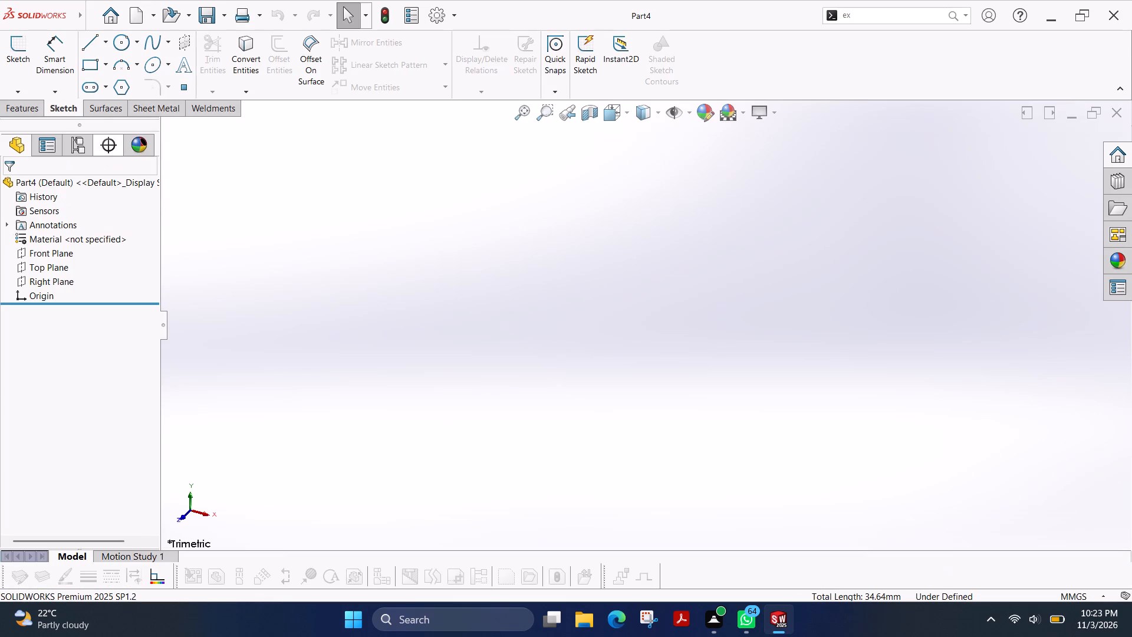
Sketch an open profile on the Front Plane: horizontal line from the origin, slanted line upward, and about 114 mm horizontal line back above the origin.
{"action": "left_click", "coordinate": [12, 64]}
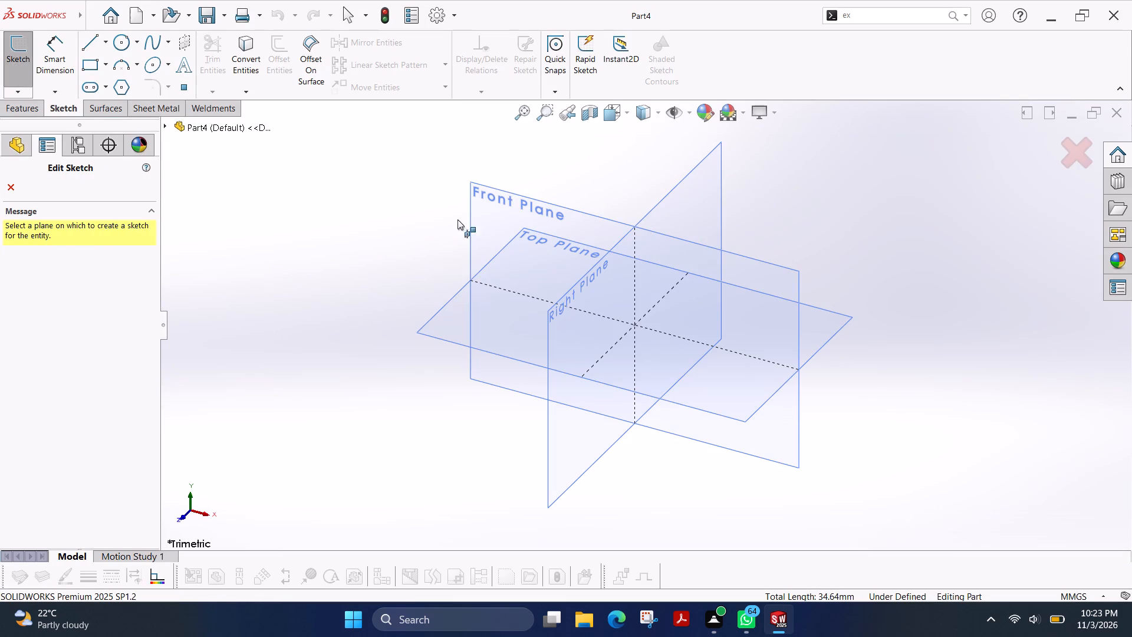
{"action": "left_click", "coordinate": [498, 213]}
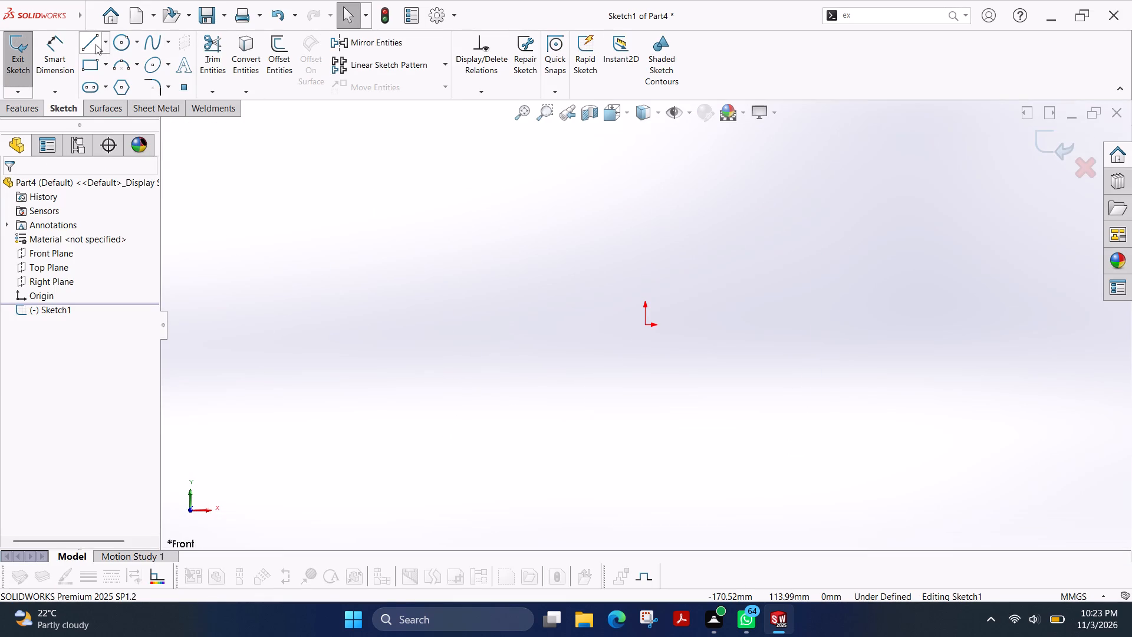
{"action": "left_click", "coordinate": [96, 44]}
{"action": "left_click", "coordinate": [646, 324]}
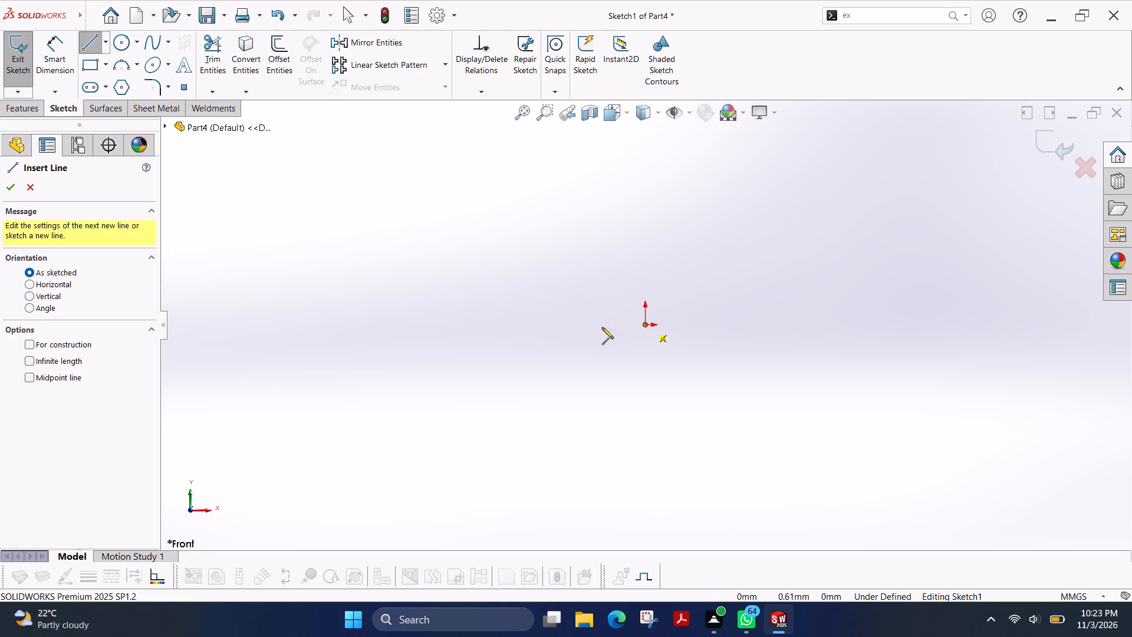
{"action": "left_click", "coordinate": [537, 324]}
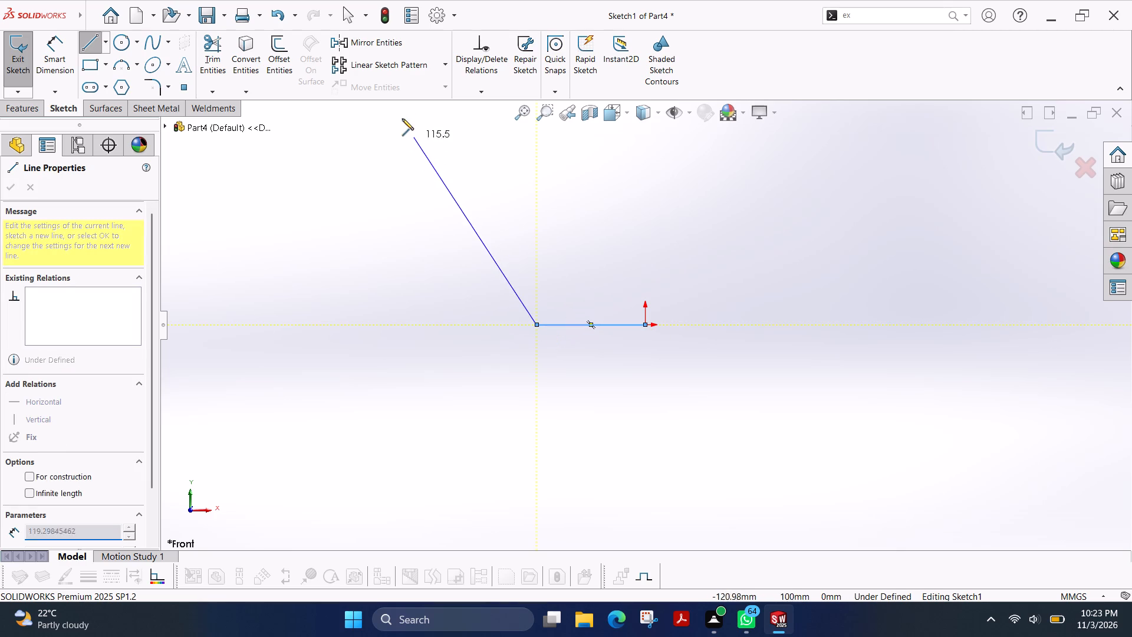
{"action": "left_click", "coordinate": [423, 147]}
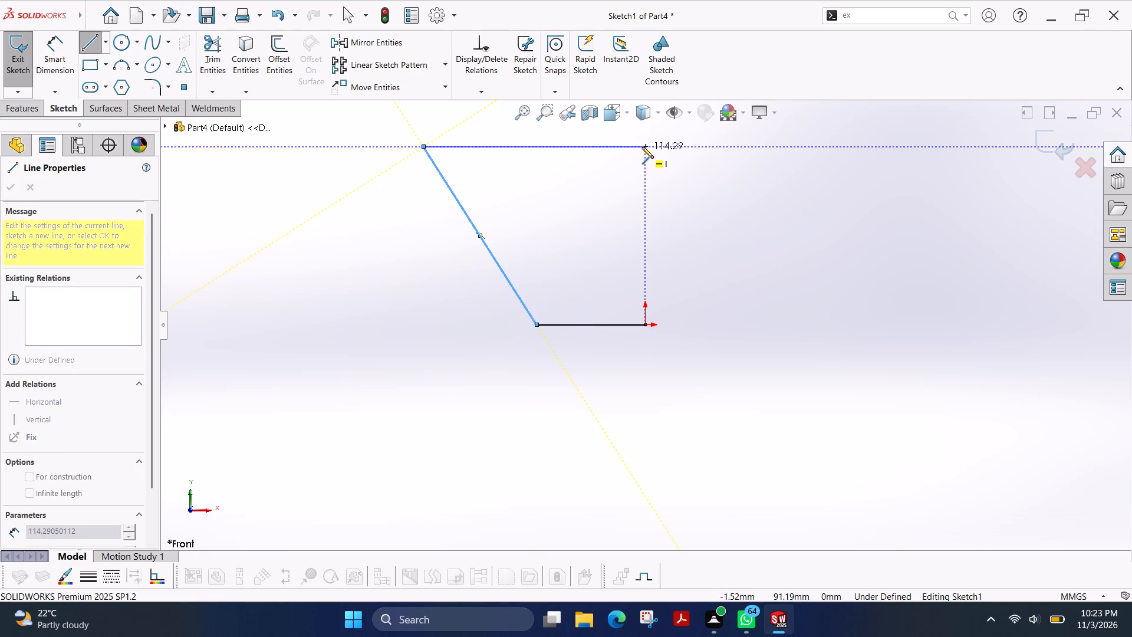
{"action": "left_click", "coordinate": [642, 145]}
{"action": "scroll", "coordinate": [704, 216], "scroll_direction": "up", "scroll_amount": 1}
{"action": "scroll", "coordinate": [704, 216], "scroll_direction": "down", "scroll_amount": 1}
{"action": "key", "text": "Escape"}
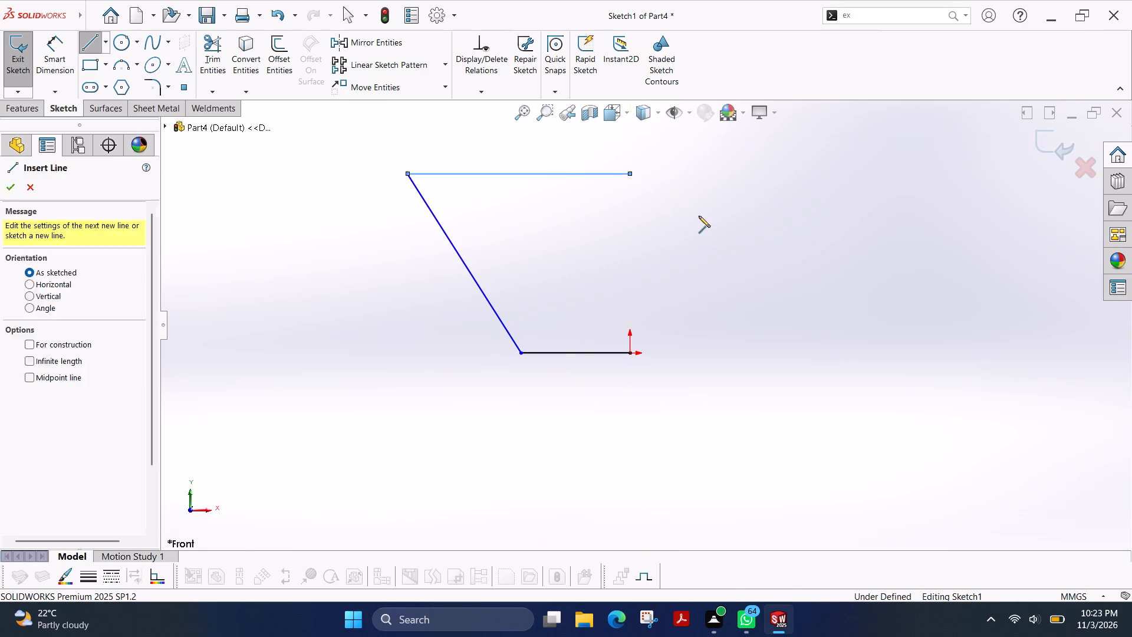
Dimension the horizontal line at the origin to 75/2 mm and the upper horizontal line to 165/2 mm.
{"action": "left_click", "coordinate": [68, 63]}
{"action": "left_click", "coordinate": [559, 353]}
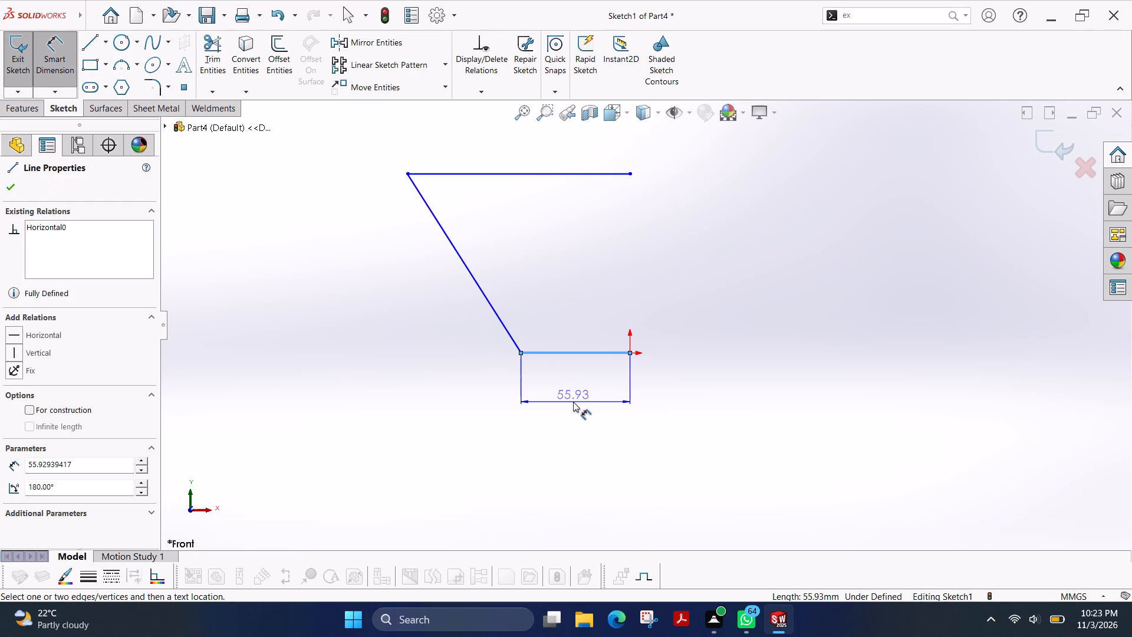
{"action": "left_click", "coordinate": [573, 402]}
{"action": "type", "text": "75/2"}
{"action": "key", "text": "Return"}
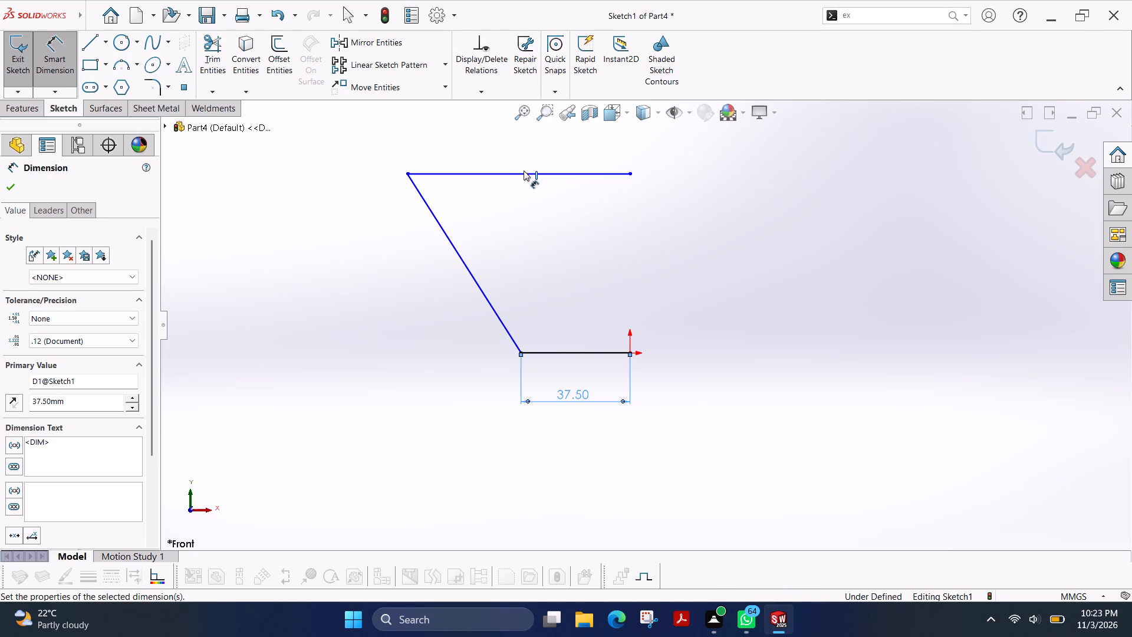
{"action": "left_click", "coordinate": [524, 172]}
{"action": "left_click", "coordinate": [529, 144]}
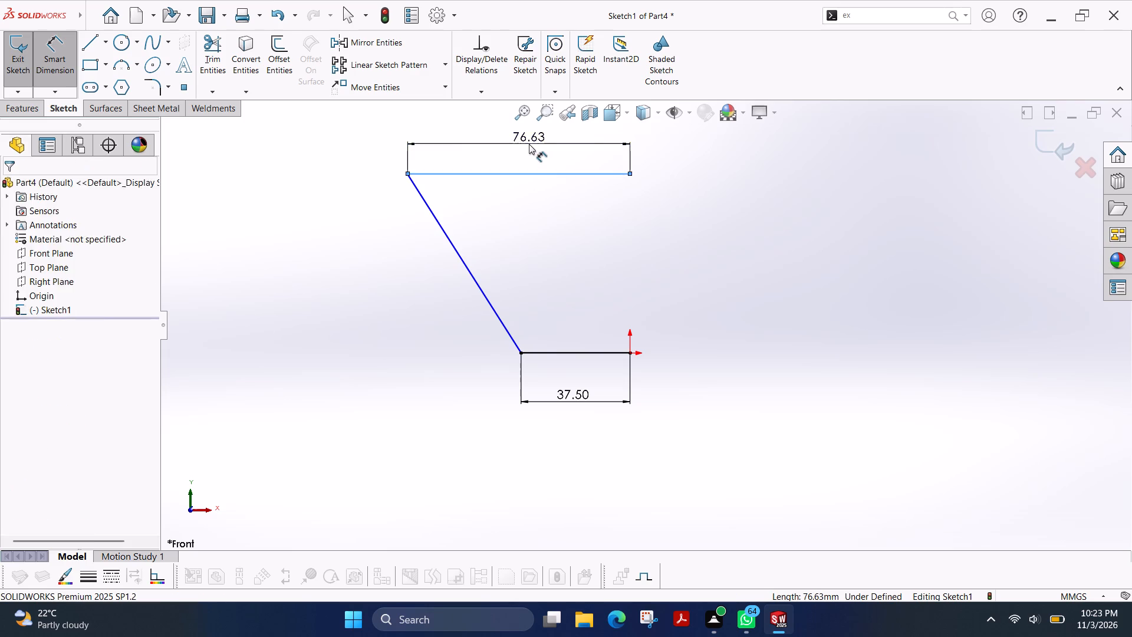
{"action": "type", "text": "165/2"}
{"action": "key", "text": "Return"}
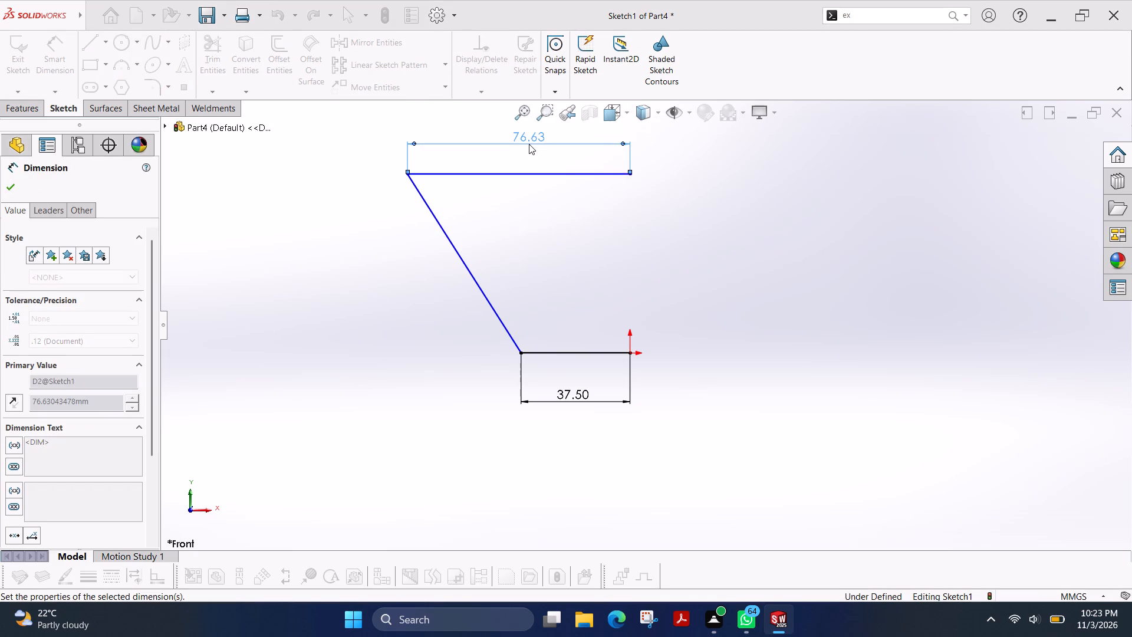
Dimension the angle between the lower horizontal line and the slanted line to 135°.
{"action": "left_click", "coordinate": [579, 354]}
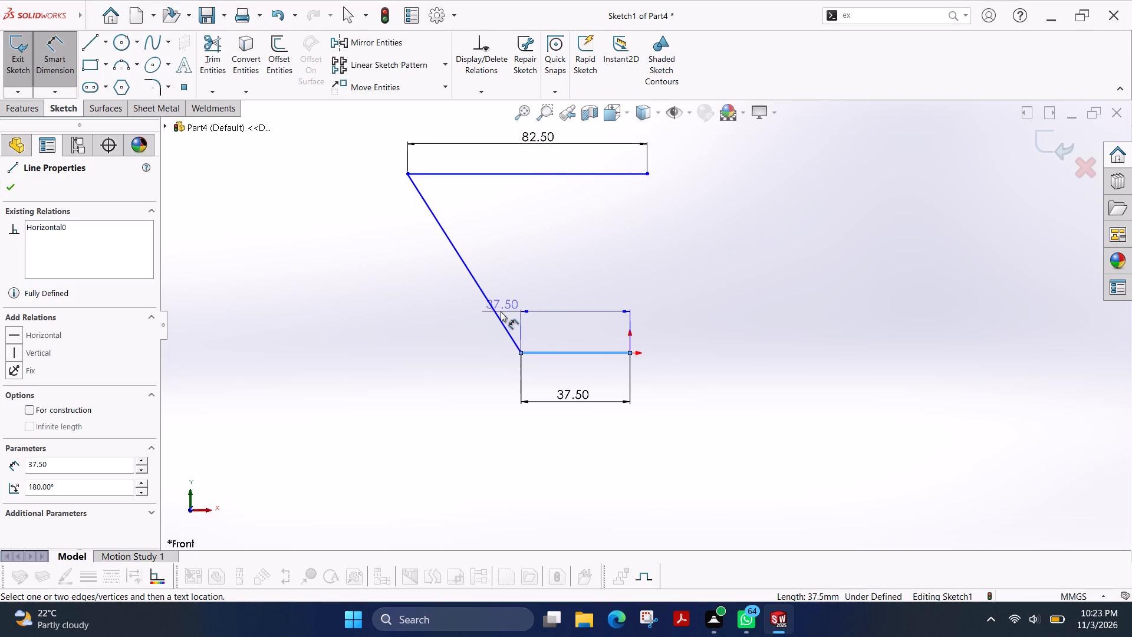
{"action": "left_click", "coordinate": [493, 313]}
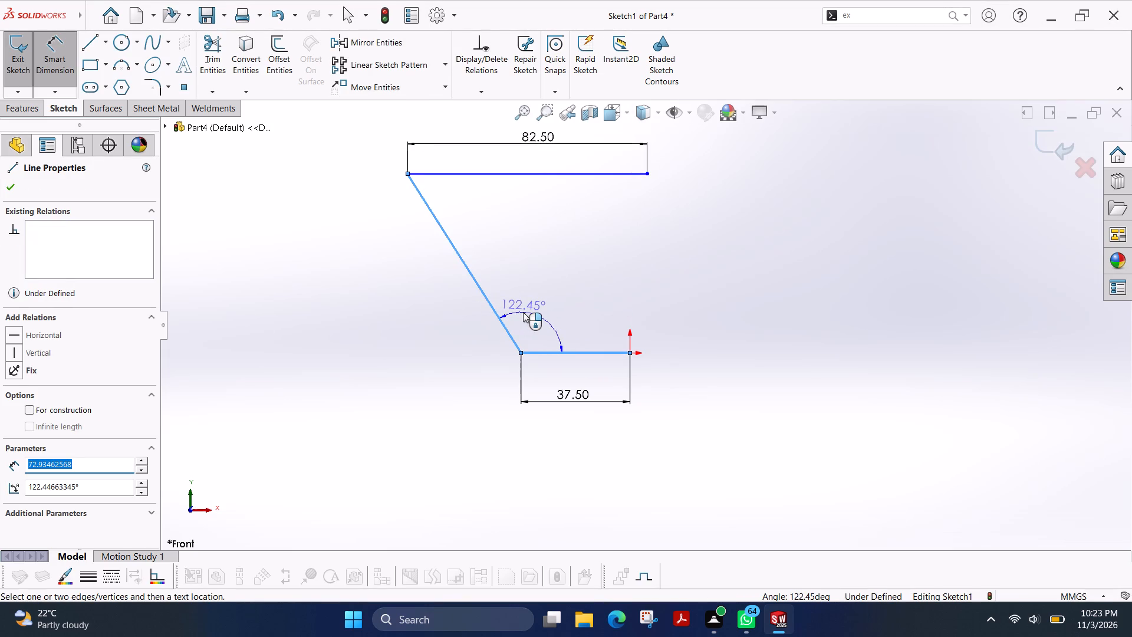
{"action": "left_click", "coordinate": [523, 312]}
{"action": "type", "text": "135"}
{"action": "key", "text": "Return"}
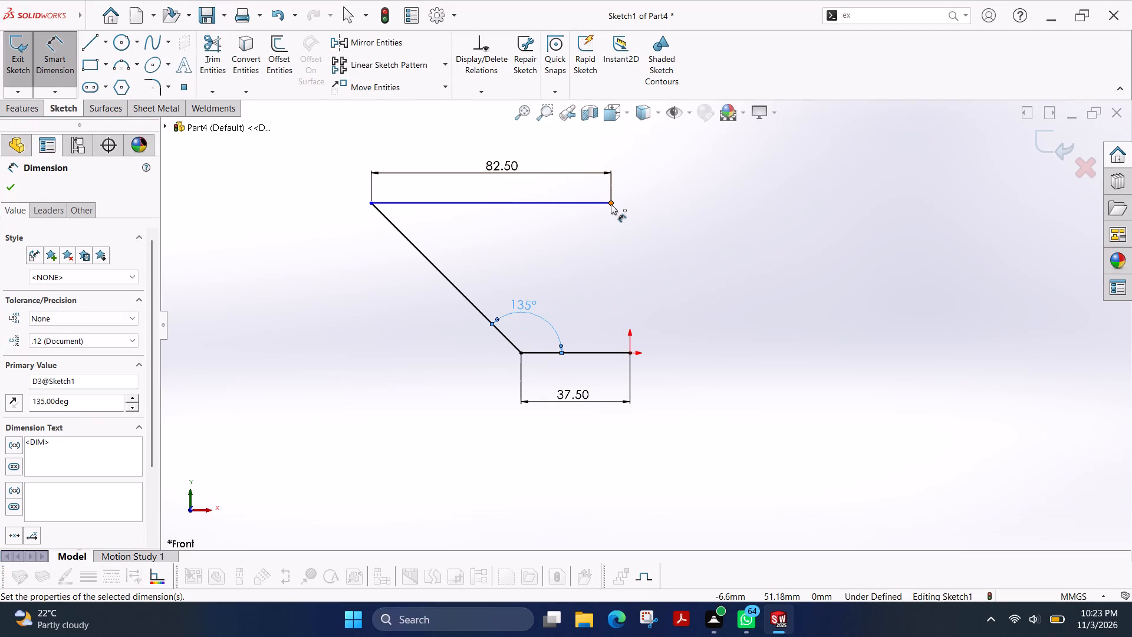
Draw a vertical line about 66 mm long upward from the origin.
{"action": "left_click", "coordinate": [90, 47]}
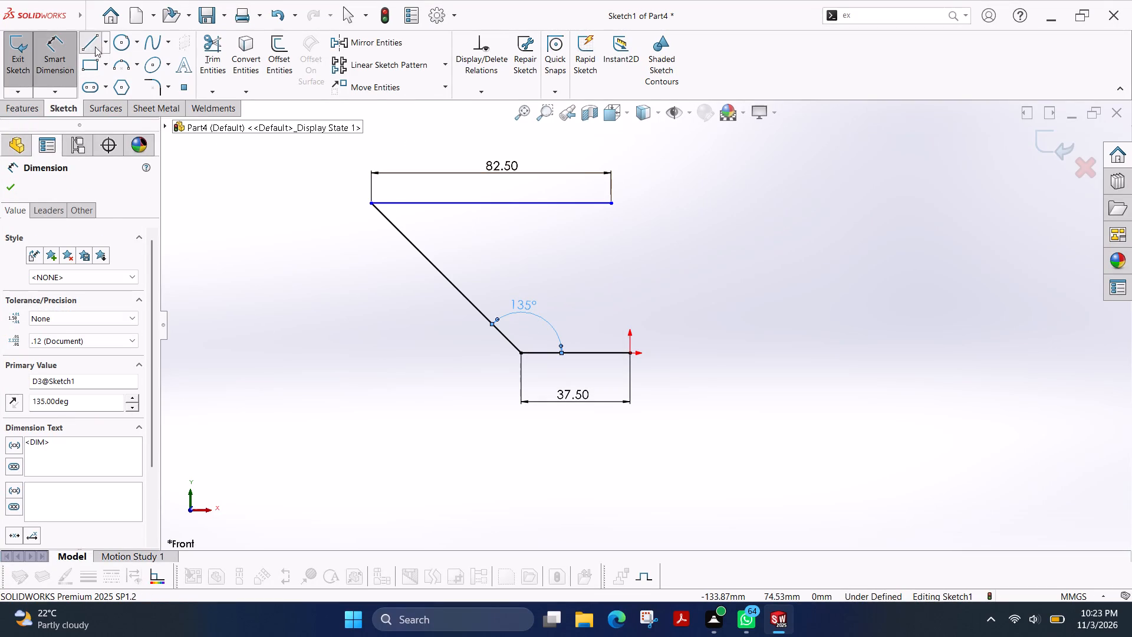
{"action": "left_click", "coordinate": [633, 351]}
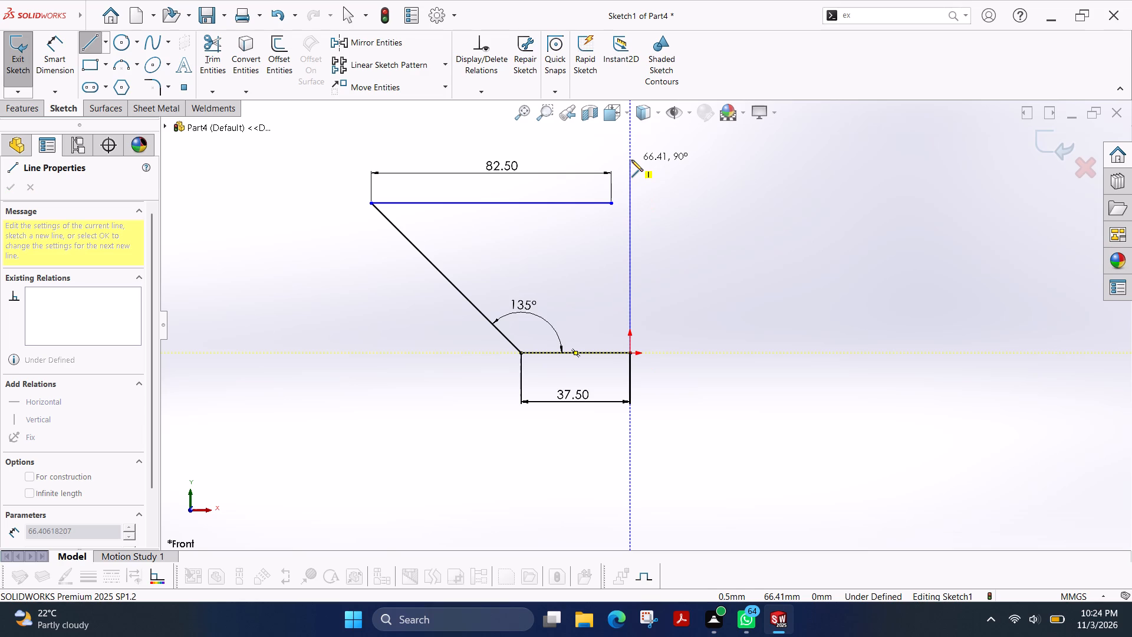
{"action": "left_click", "coordinate": [631, 160]}
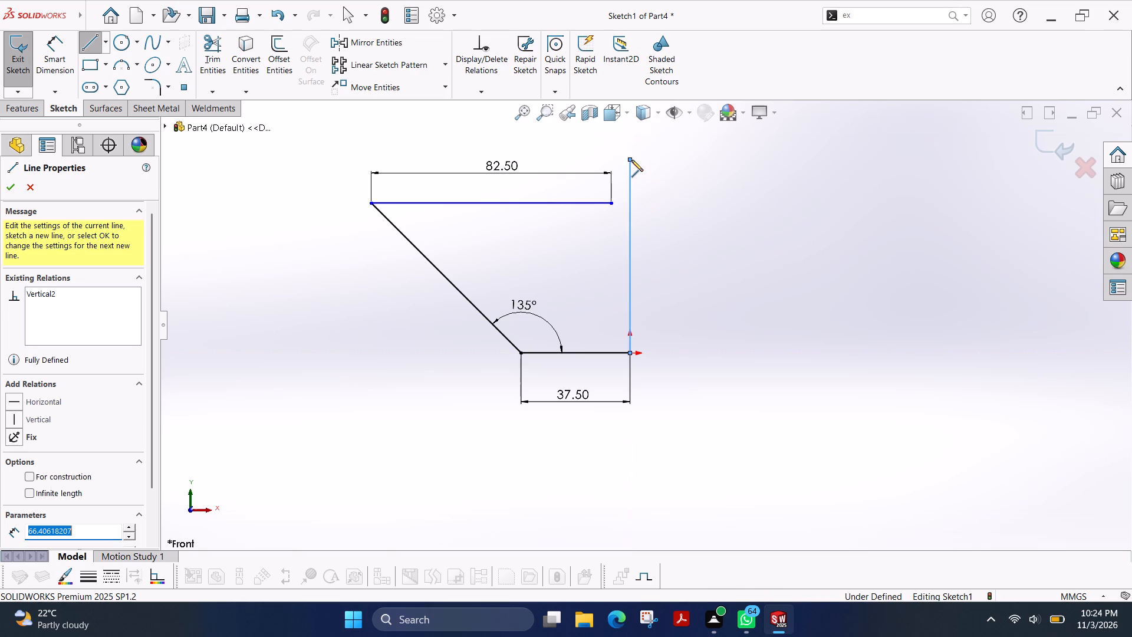
{"action": "key", "text": "Escape"}
Move the upper horizontal line's free endpoint onto the vertical line so the two are coincident.
{"action": "left_click_drag", "start_coordinate": [613, 202], "coordinate": [634, 202]}
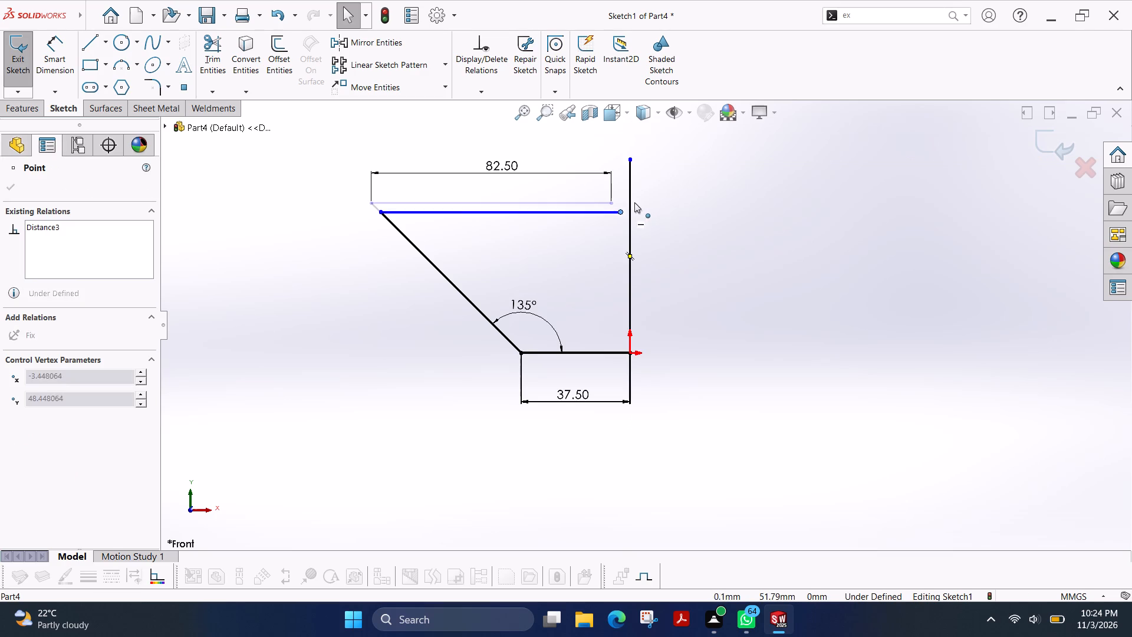
{"action": "left_click_drag", "start_coordinate": [634, 202], "coordinate": [688, 197]}
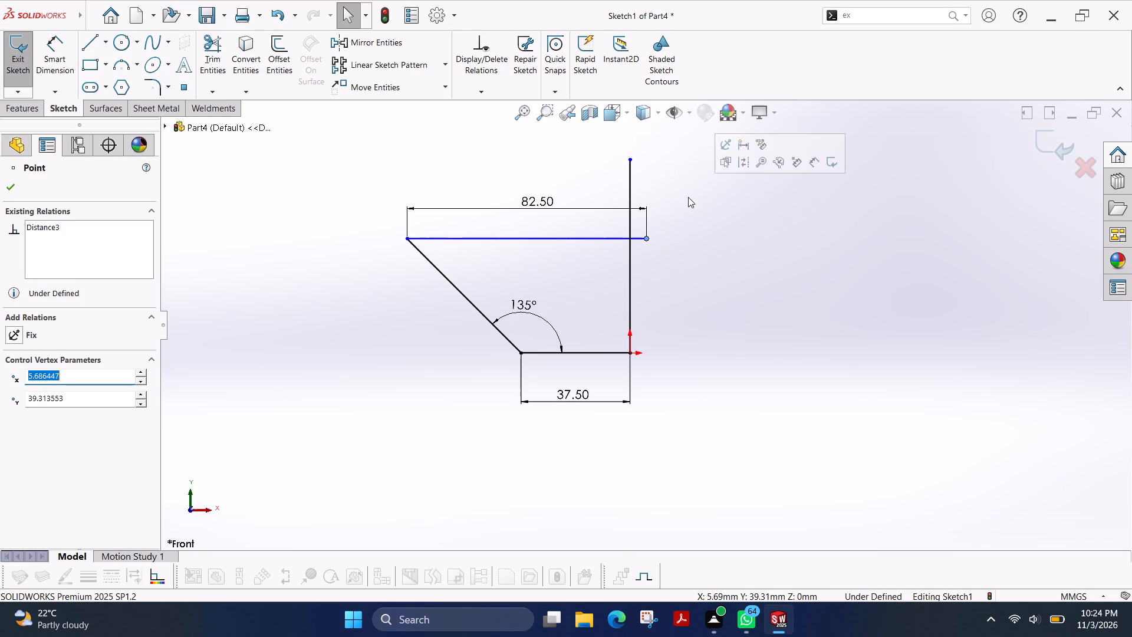
{"action": "key", "text": "Escape"}
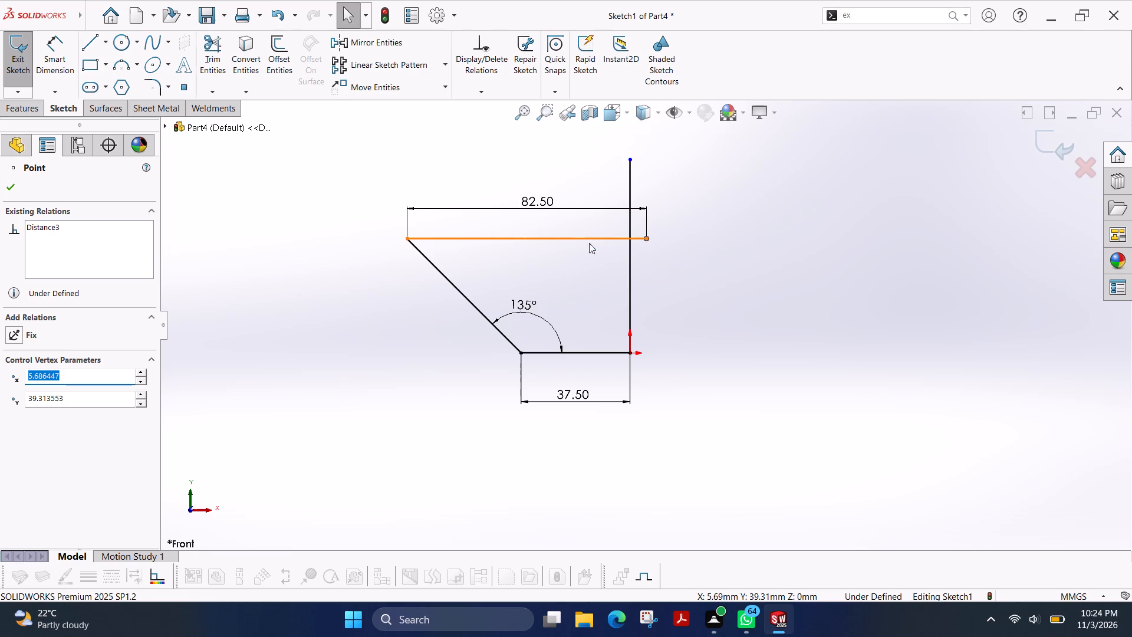
{"action": "left_click_drag", "start_coordinate": [577, 238], "coordinate": [647, 196]}
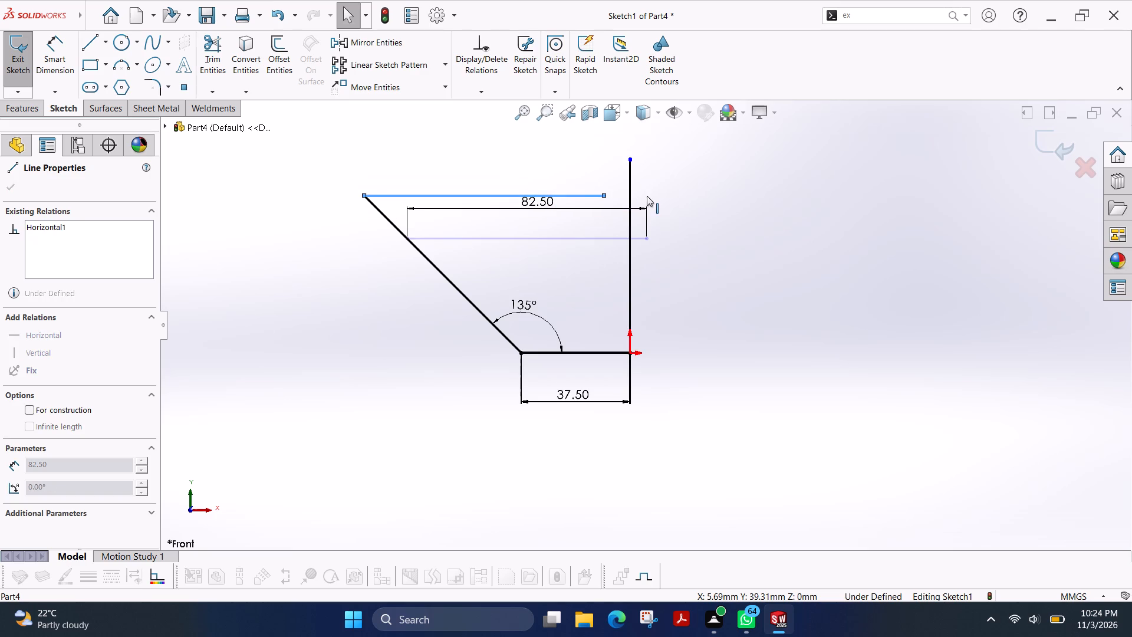
{"action": "left_click_drag", "start_coordinate": [647, 196], "coordinate": [689, 219]}
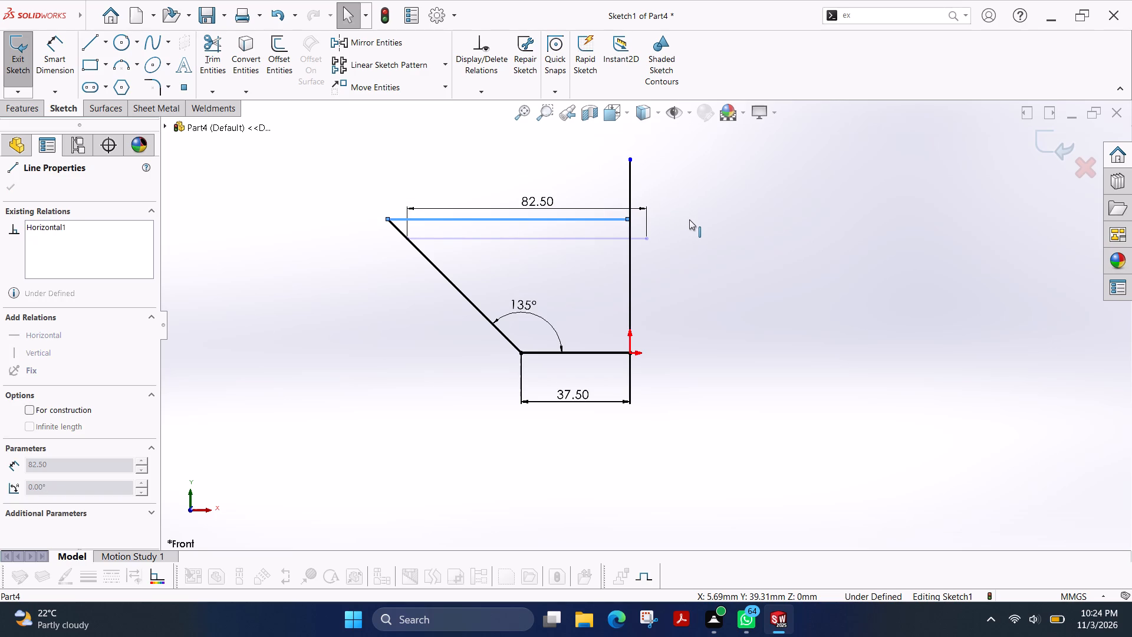
{"action": "left_click_drag", "start_coordinate": [689, 219], "coordinate": [692, 221]}
{"action": "scroll", "coordinate": [639, 226], "scroll_direction": "up", "scroll_amount": 1}
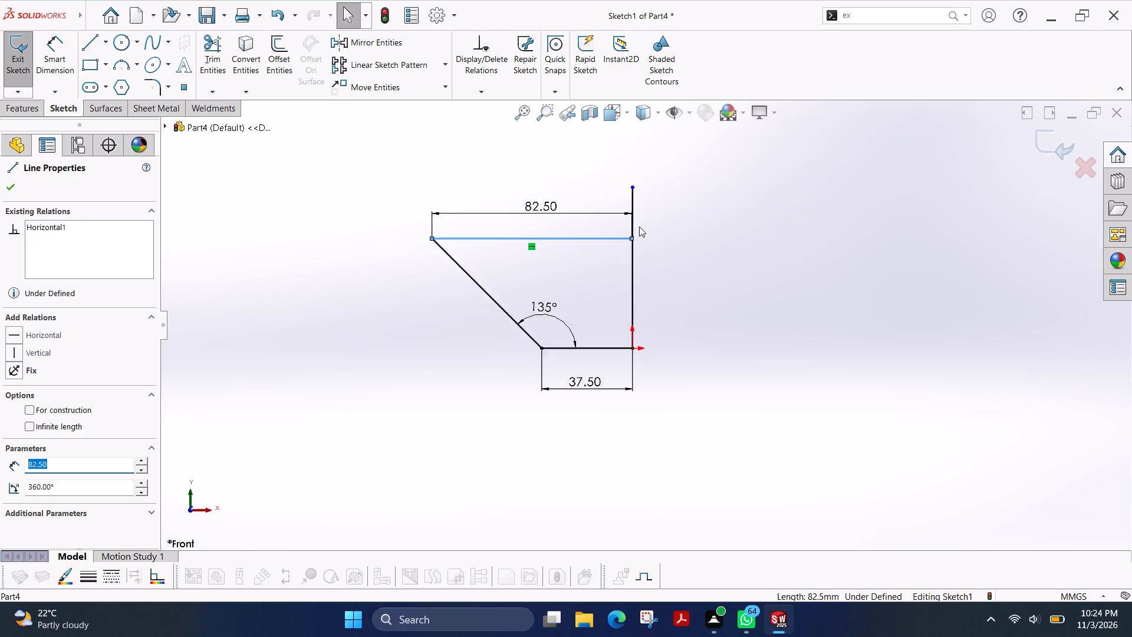
{"action": "scroll", "coordinate": [639, 226], "scroll_direction": "down", "scroll_amount": 4}
{"action": "scroll", "coordinate": [618, 288], "scroll_direction": "down", "scroll_amount": 8}
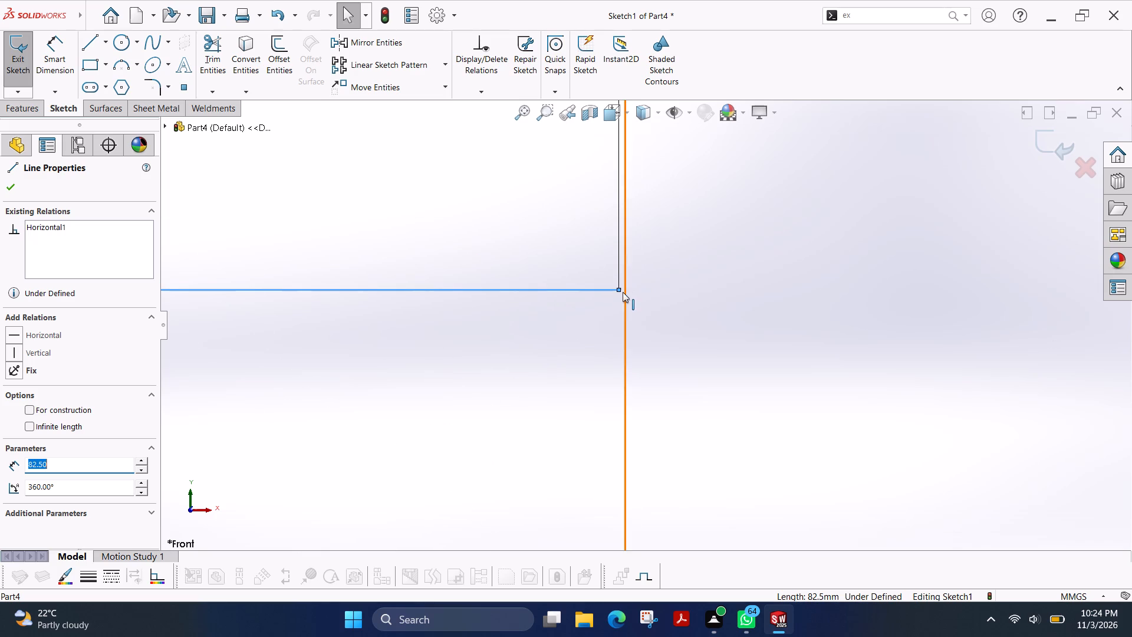
{"action": "scroll", "coordinate": [623, 293], "scroll_direction": "down", "scroll_amount": 4}
{"action": "key", "text": "Escape"}
{"action": "left_click_drag", "start_coordinate": [618, 295], "coordinate": [643, 298]}
{"action": "scroll", "coordinate": [662, 327], "scroll_direction": "up", "scroll_amount": 17}
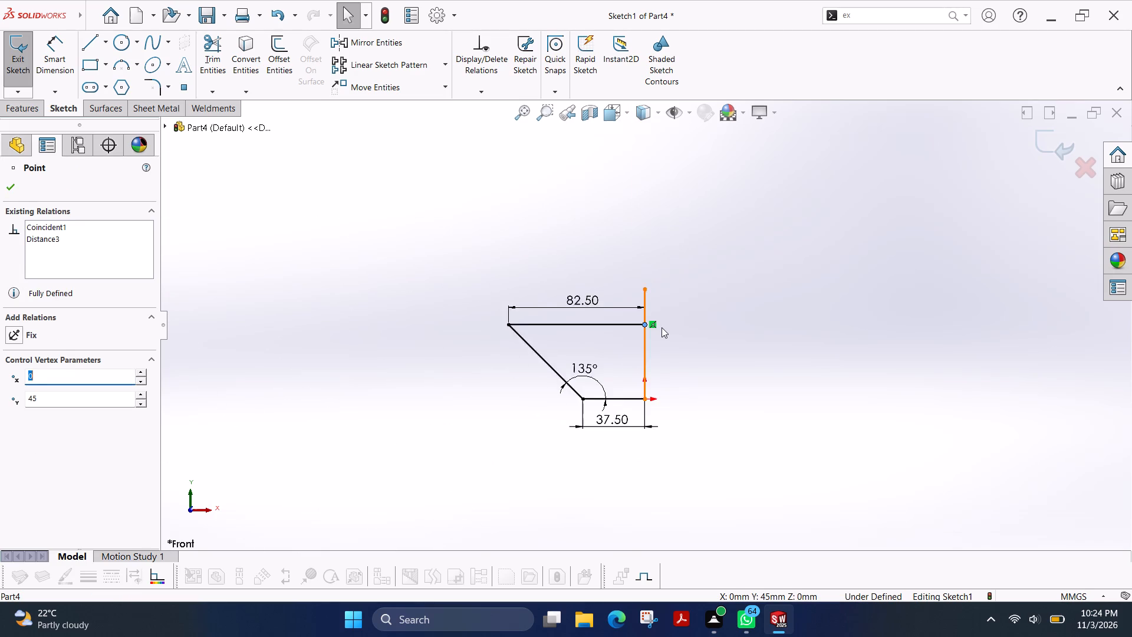
{"action": "key", "text": "Escape"}
Trim off the part of the vertical line above the upper horizontal line and exit the sketch.
{"action": "scroll", "coordinate": [662, 327], "scroll_direction": "down", "scroll_amount": 3}
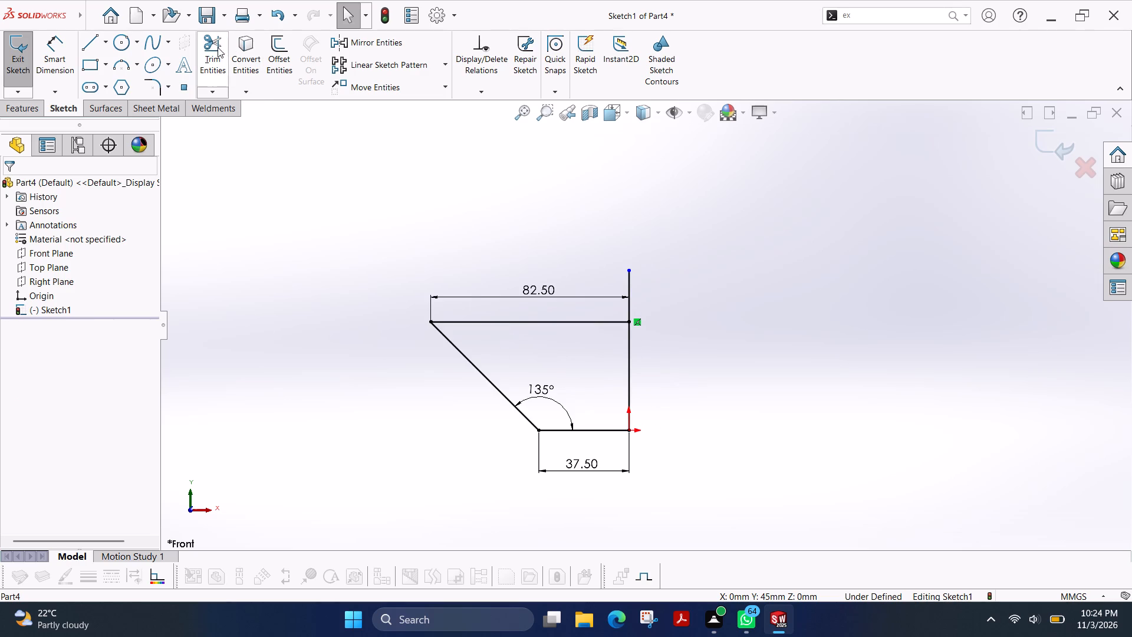
{"action": "left_click", "coordinate": [217, 47]}
{"action": "left_click_drag", "start_coordinate": [581, 261], "coordinate": [667, 305]}
{"action": "scroll", "coordinate": [664, 306], "scroll_direction": "up", "scroll_amount": 2}
{"action": "scroll", "coordinate": [643, 315], "scroll_direction": "down", "scroll_amount": 2}
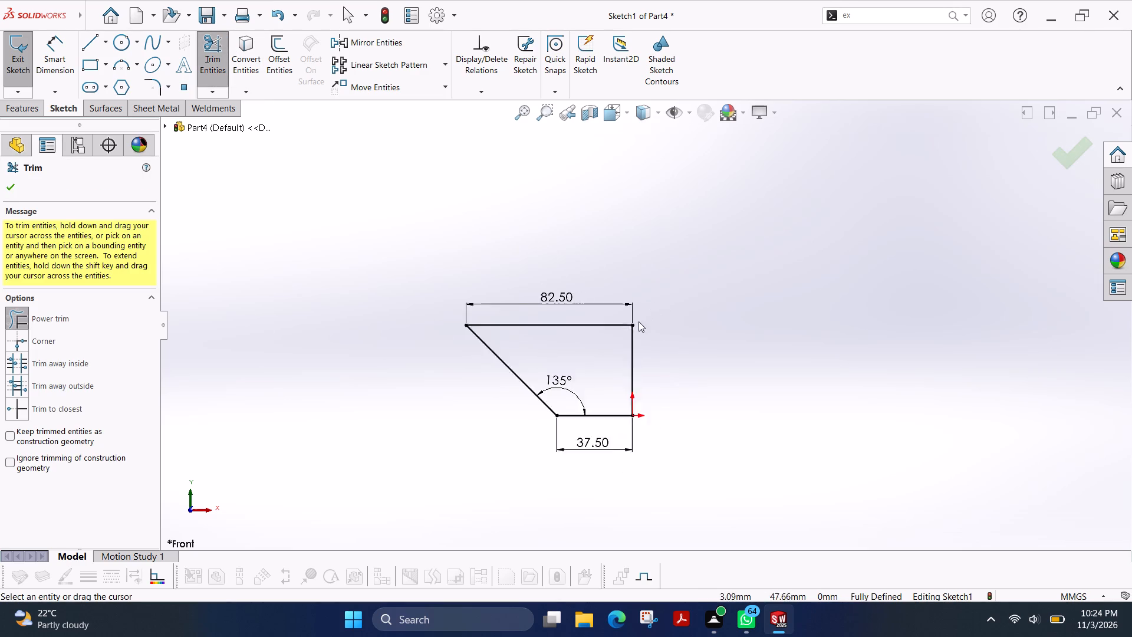
{"action": "scroll", "coordinate": [639, 321], "scroll_direction": "down", "scroll_amount": 2}
{"action": "scroll", "coordinate": [639, 431], "scroll_direction": "up", "scroll_amount": 4}
{"action": "scroll", "coordinate": [638, 423], "scroll_direction": "down", "scroll_amount": 4}
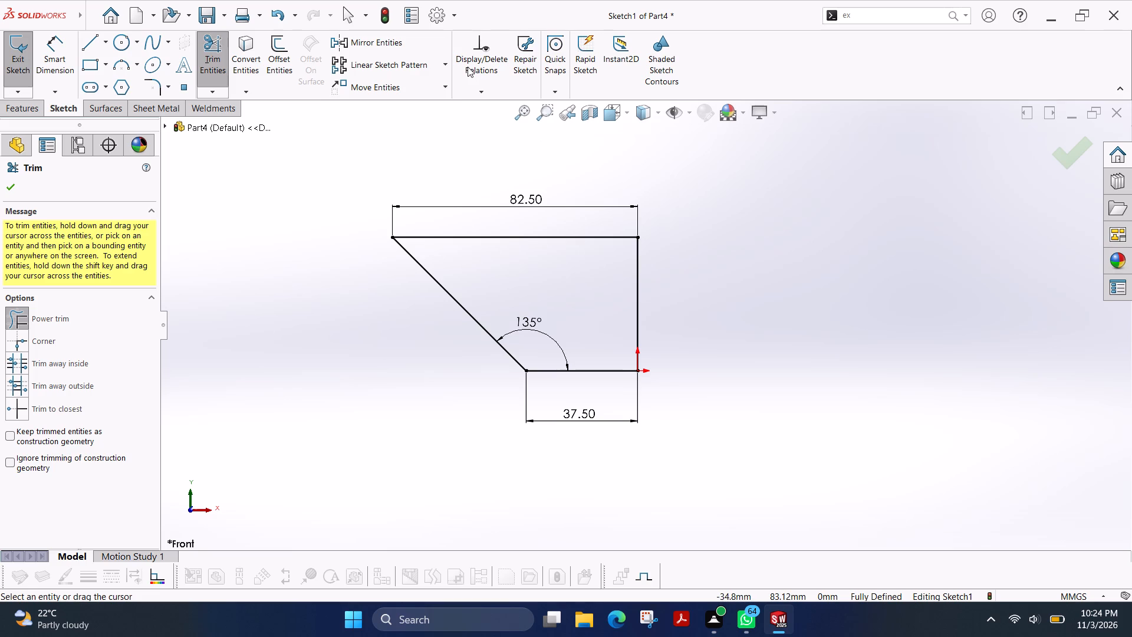
{"action": "left_click", "coordinate": [2, 188]}
{"action": "left_click", "coordinate": [27, 64]}
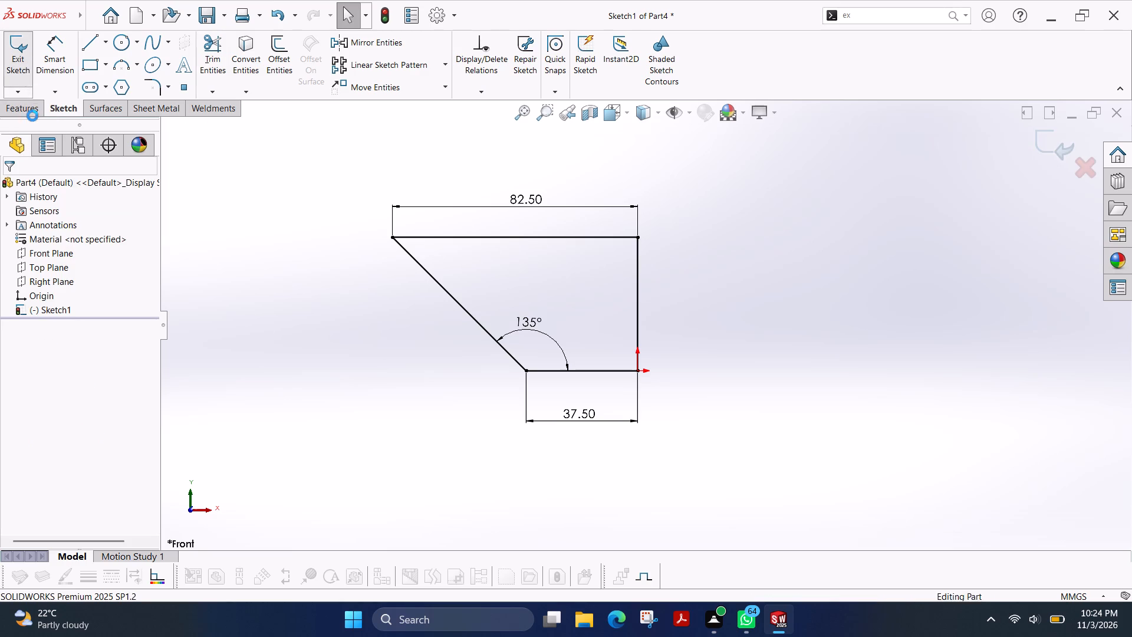
Create a reference axis along the vertical sketch line above the origin.
{"action": "left_click", "coordinate": [27, 110]}
{"action": "left_click", "coordinate": [558, 94]}
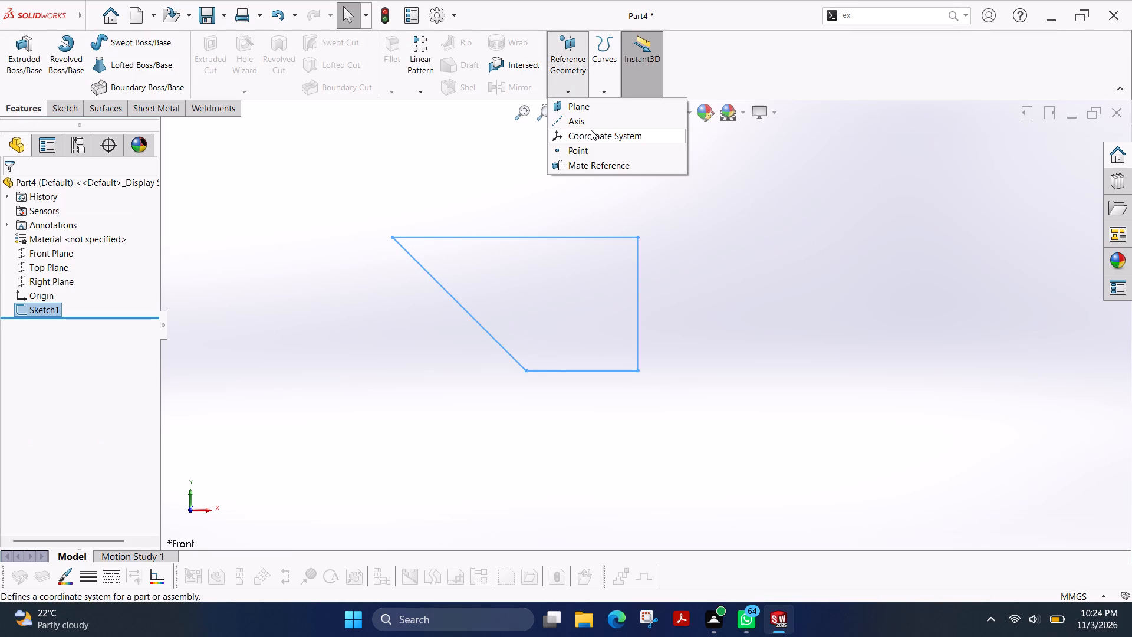
{"action": "left_click", "coordinate": [587, 120]}
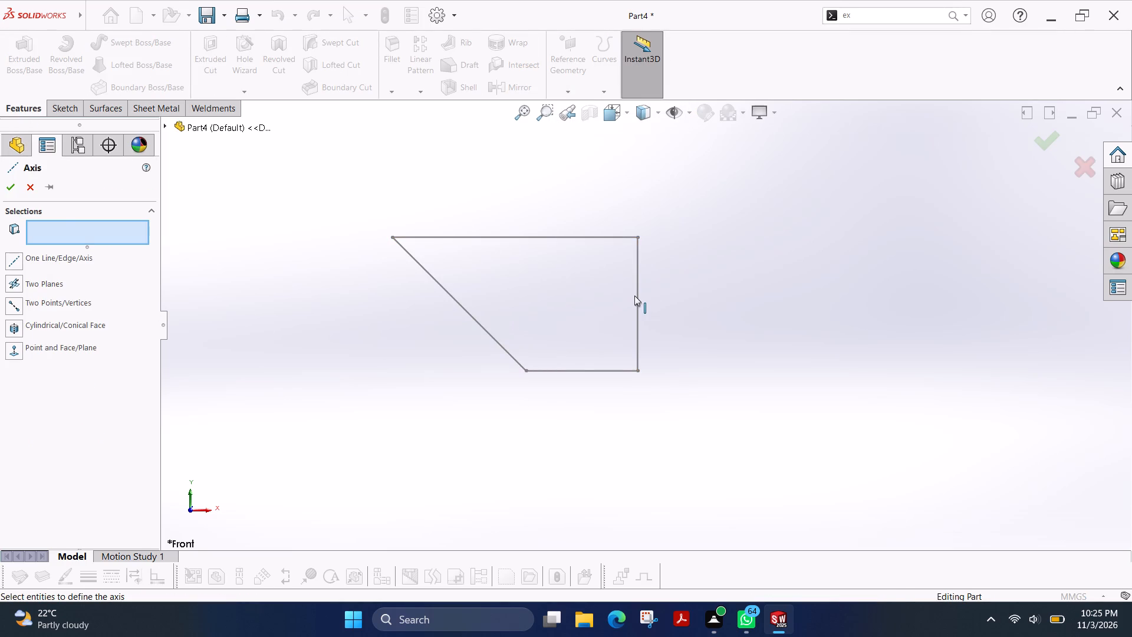
{"action": "left_click", "coordinate": [634, 295]}
{"action": "left_click", "coordinate": [5, 192]}
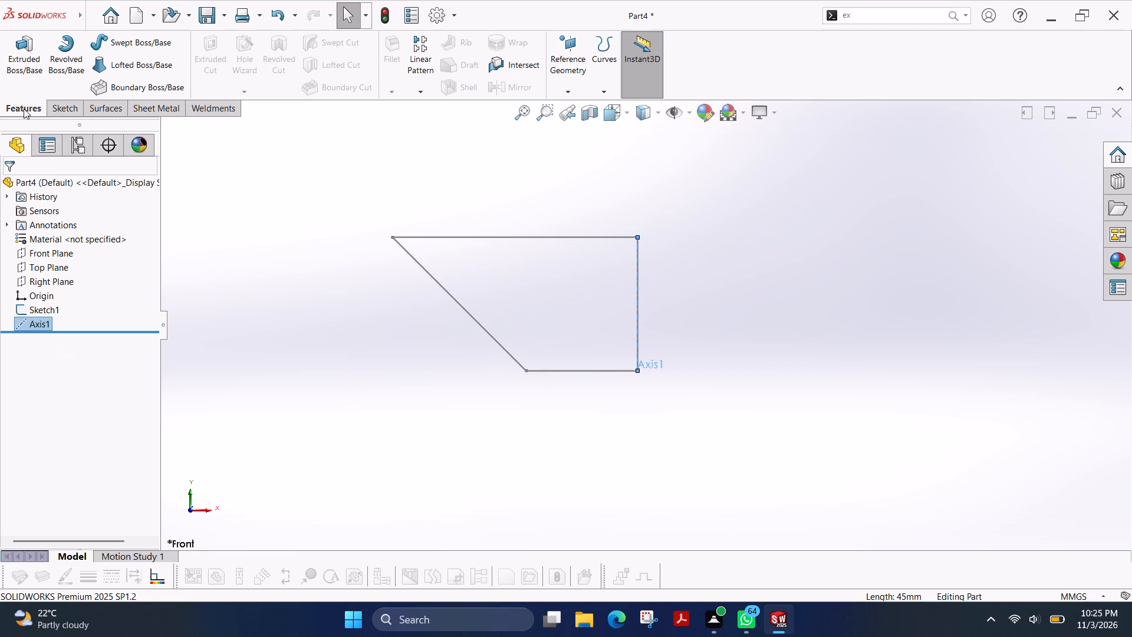
Revolve the closed profile sketch 360° about its vertical line, replacing the upper horizontal line as the axis of revolution.
{"action": "left_click", "coordinate": [58, 65]}
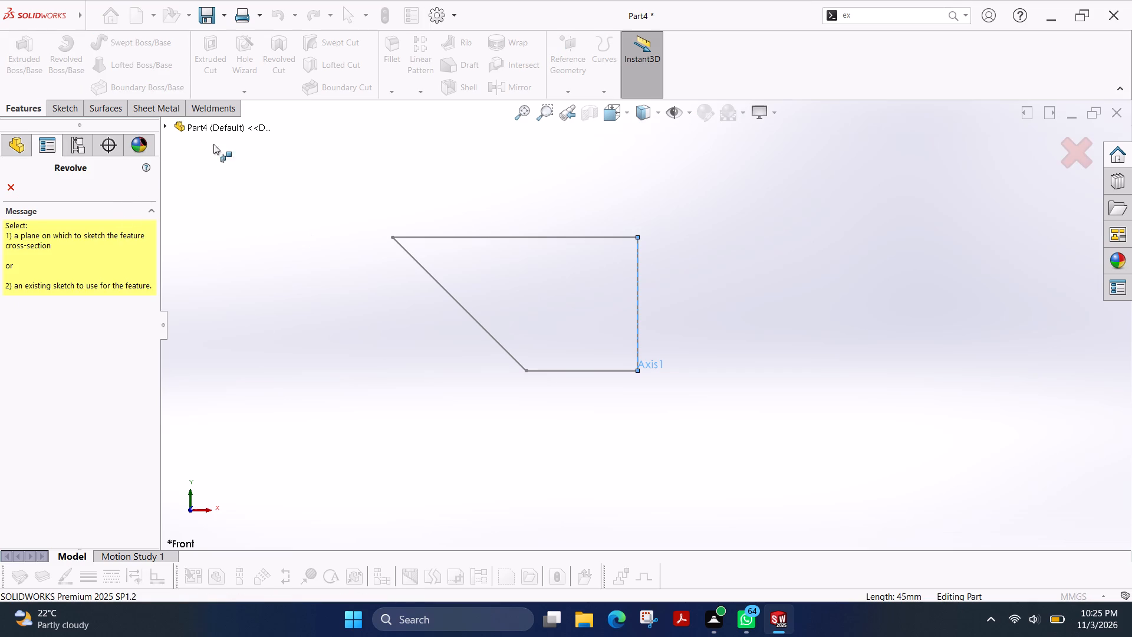
{"action": "left_click", "coordinate": [549, 239]}
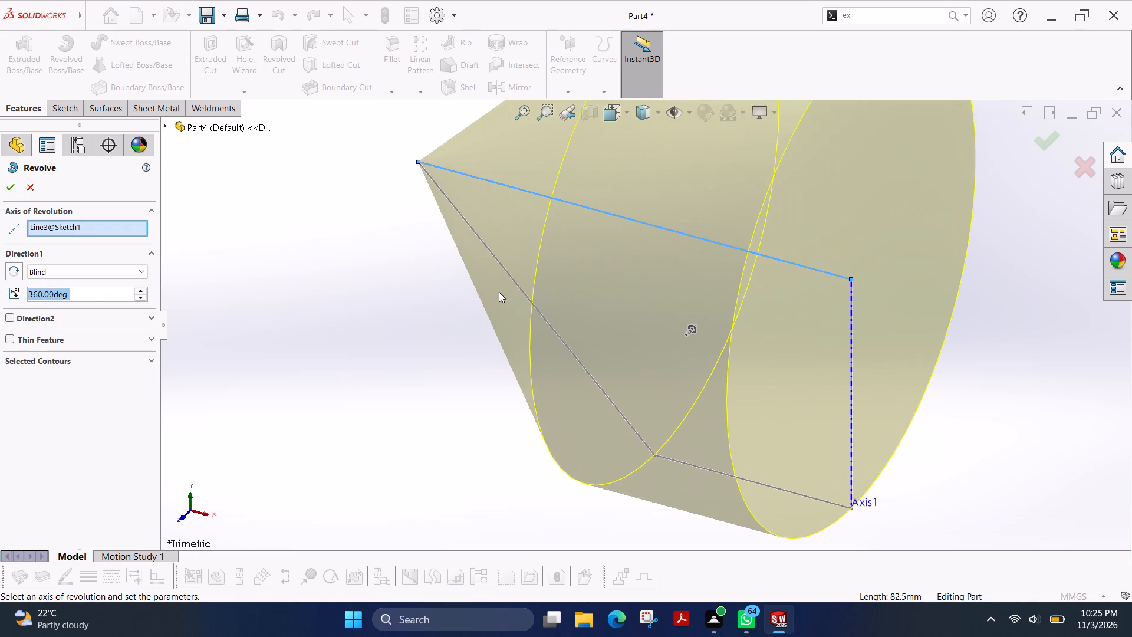
{"action": "scroll", "coordinate": [610, 280], "scroll_direction": "up", "scroll_amount": 2}
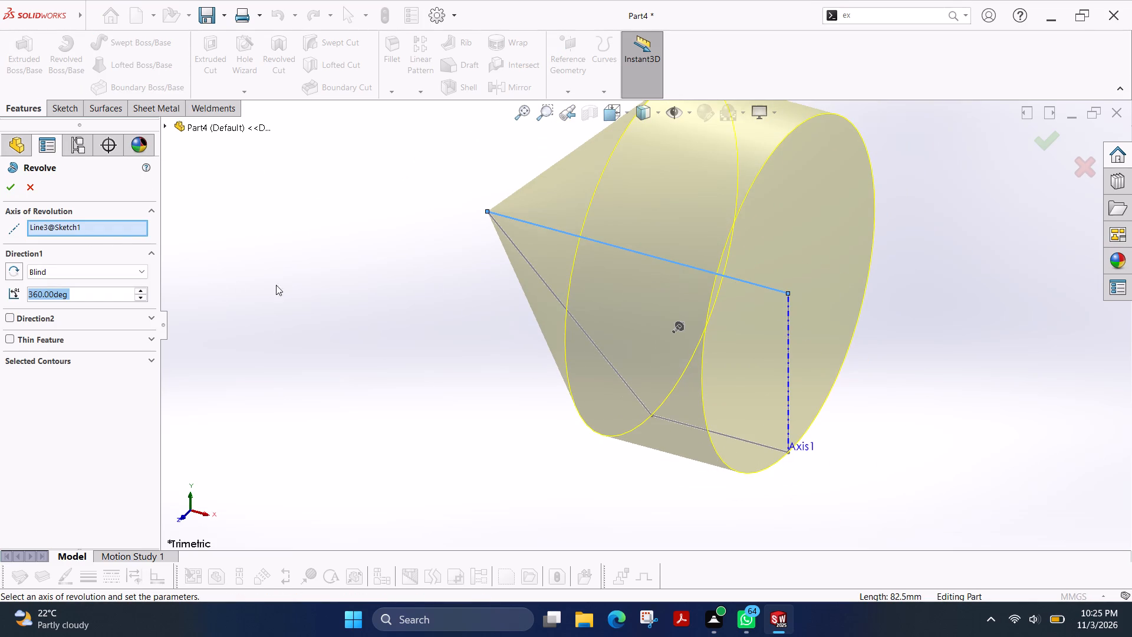
{"action": "left_click", "coordinate": [98, 228]}
{"action": "right_click", "coordinate": [98, 228]}
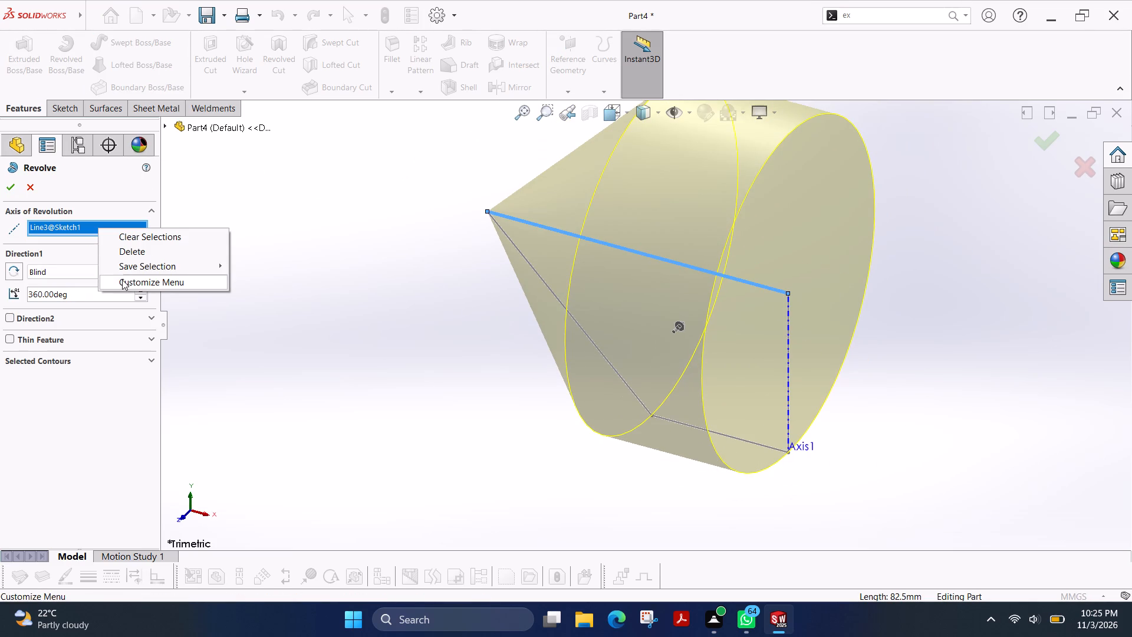
{"action": "left_click", "coordinate": [137, 258]}
{"action": "left_click", "coordinate": [789, 334]}
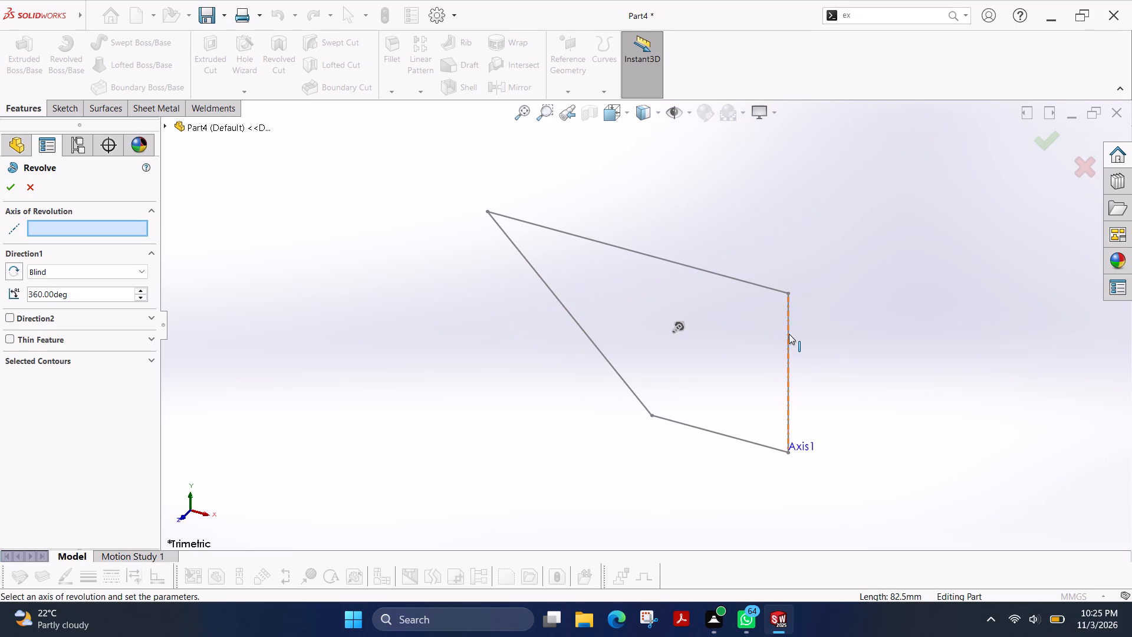
{"action": "scroll", "coordinate": [488, 346], "scroll_direction": "up", "scroll_amount": 1}
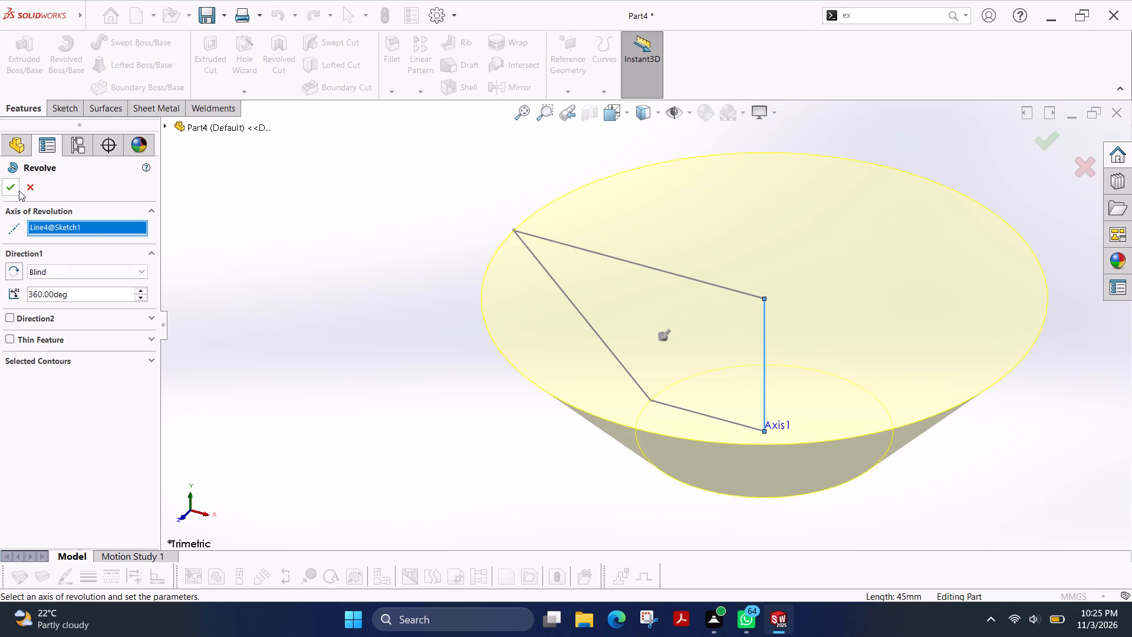
{"action": "left_click", "coordinate": [17, 190]}
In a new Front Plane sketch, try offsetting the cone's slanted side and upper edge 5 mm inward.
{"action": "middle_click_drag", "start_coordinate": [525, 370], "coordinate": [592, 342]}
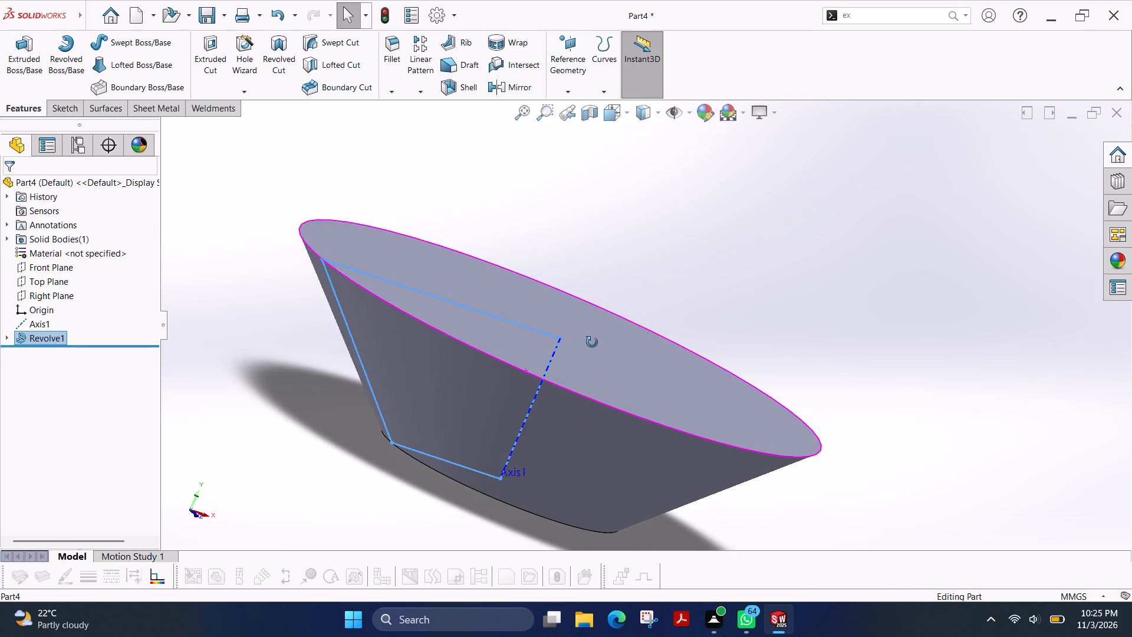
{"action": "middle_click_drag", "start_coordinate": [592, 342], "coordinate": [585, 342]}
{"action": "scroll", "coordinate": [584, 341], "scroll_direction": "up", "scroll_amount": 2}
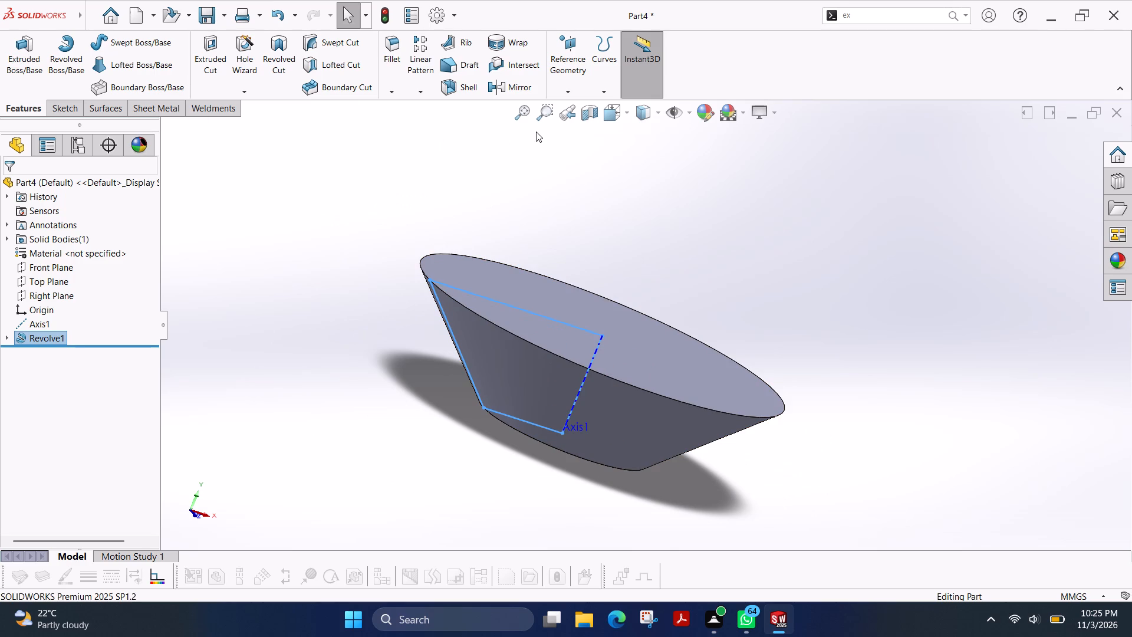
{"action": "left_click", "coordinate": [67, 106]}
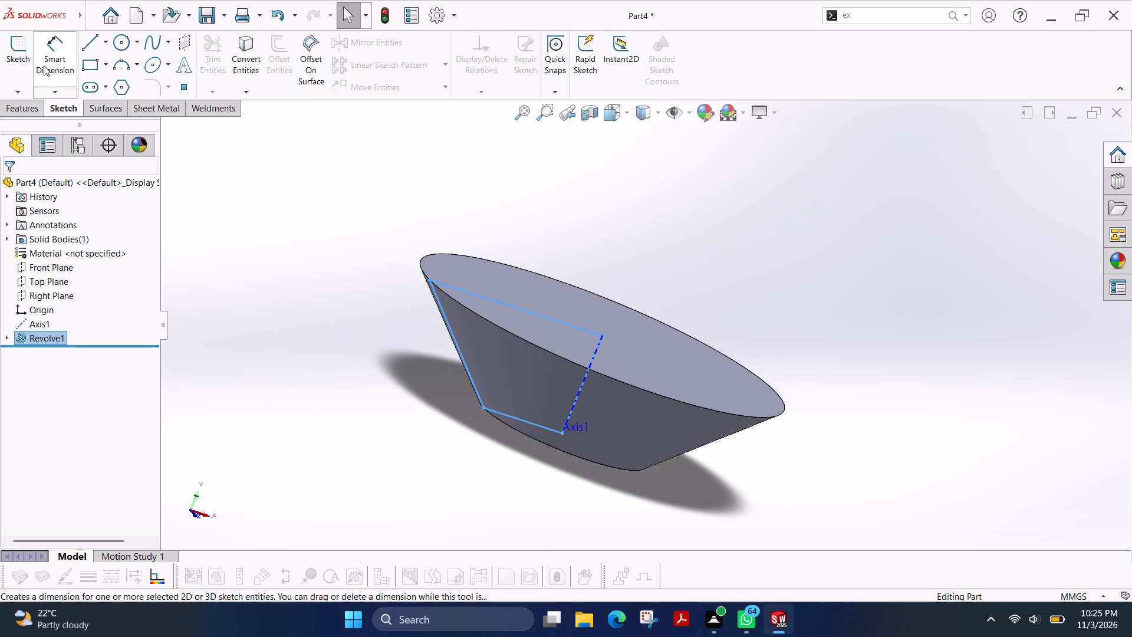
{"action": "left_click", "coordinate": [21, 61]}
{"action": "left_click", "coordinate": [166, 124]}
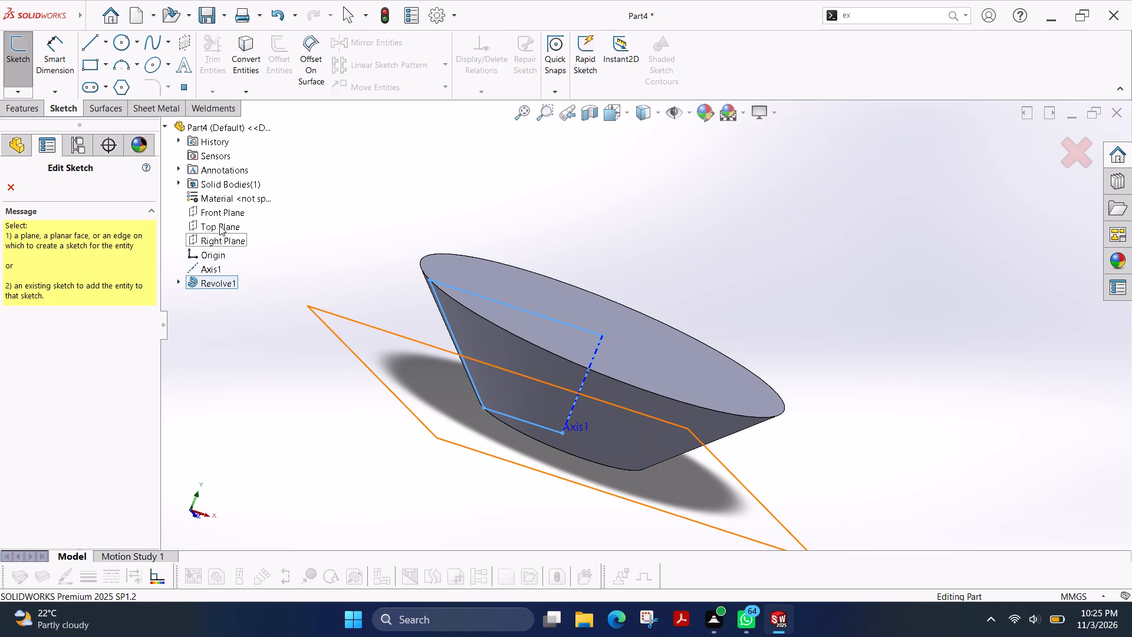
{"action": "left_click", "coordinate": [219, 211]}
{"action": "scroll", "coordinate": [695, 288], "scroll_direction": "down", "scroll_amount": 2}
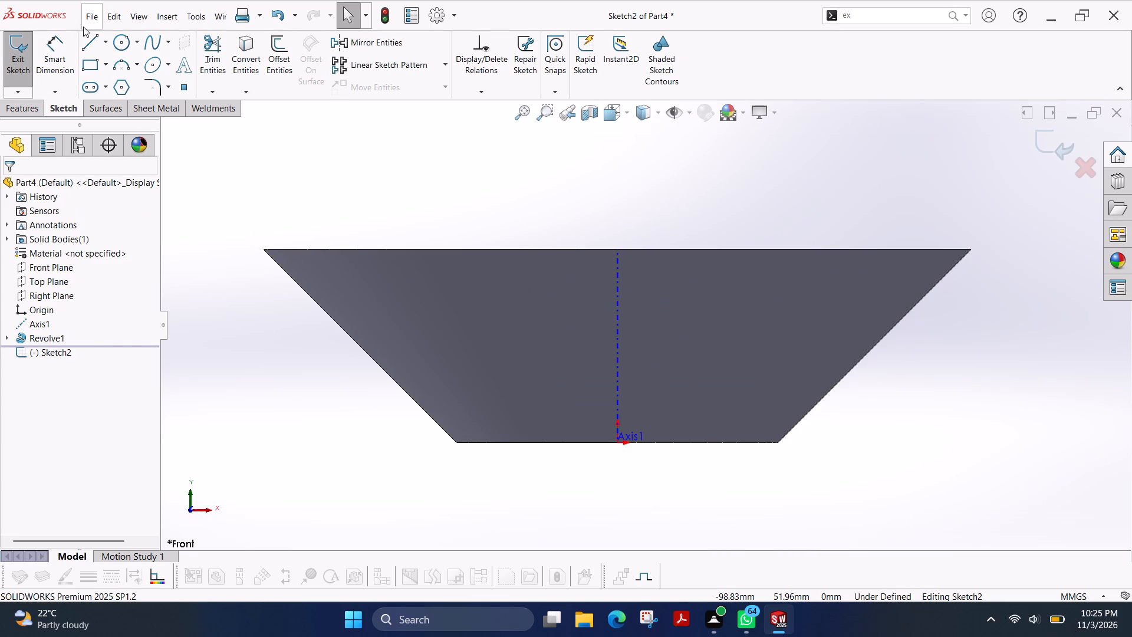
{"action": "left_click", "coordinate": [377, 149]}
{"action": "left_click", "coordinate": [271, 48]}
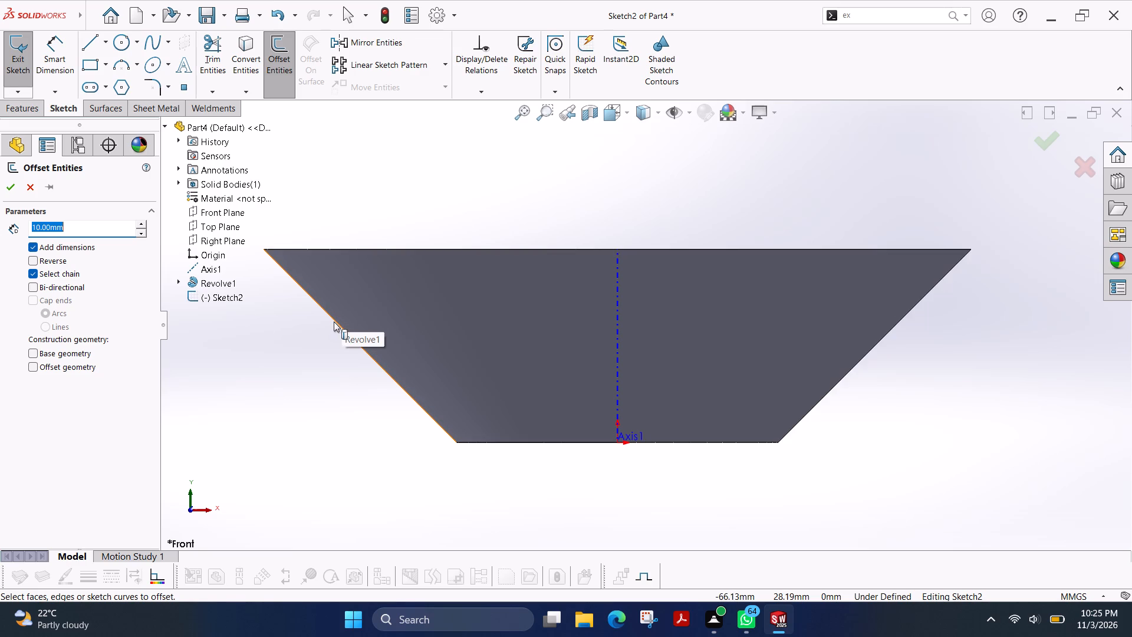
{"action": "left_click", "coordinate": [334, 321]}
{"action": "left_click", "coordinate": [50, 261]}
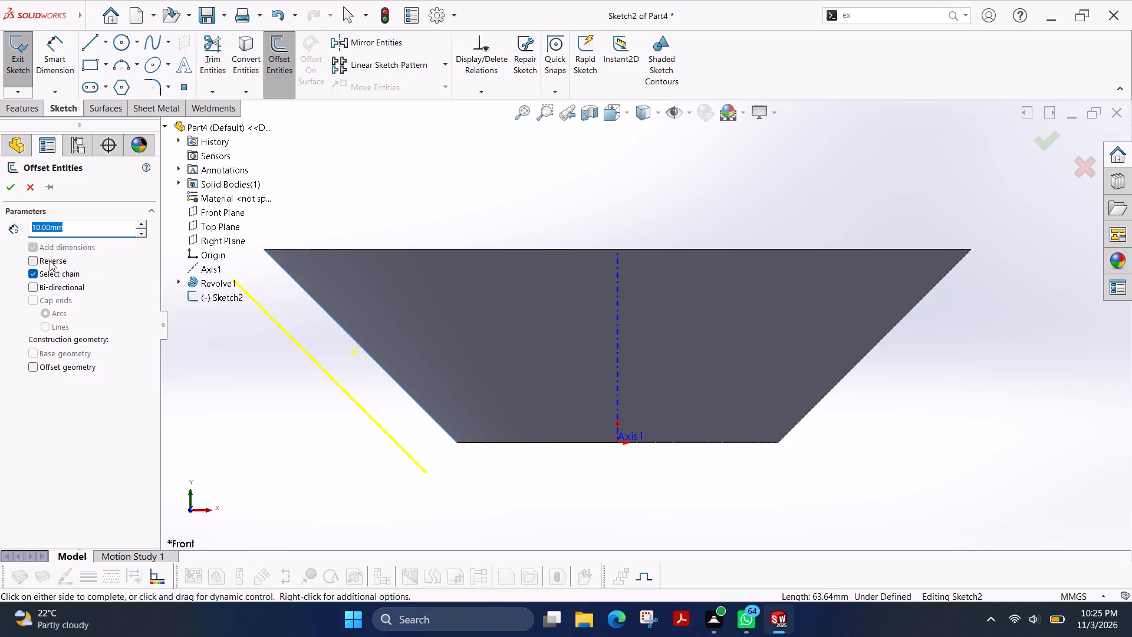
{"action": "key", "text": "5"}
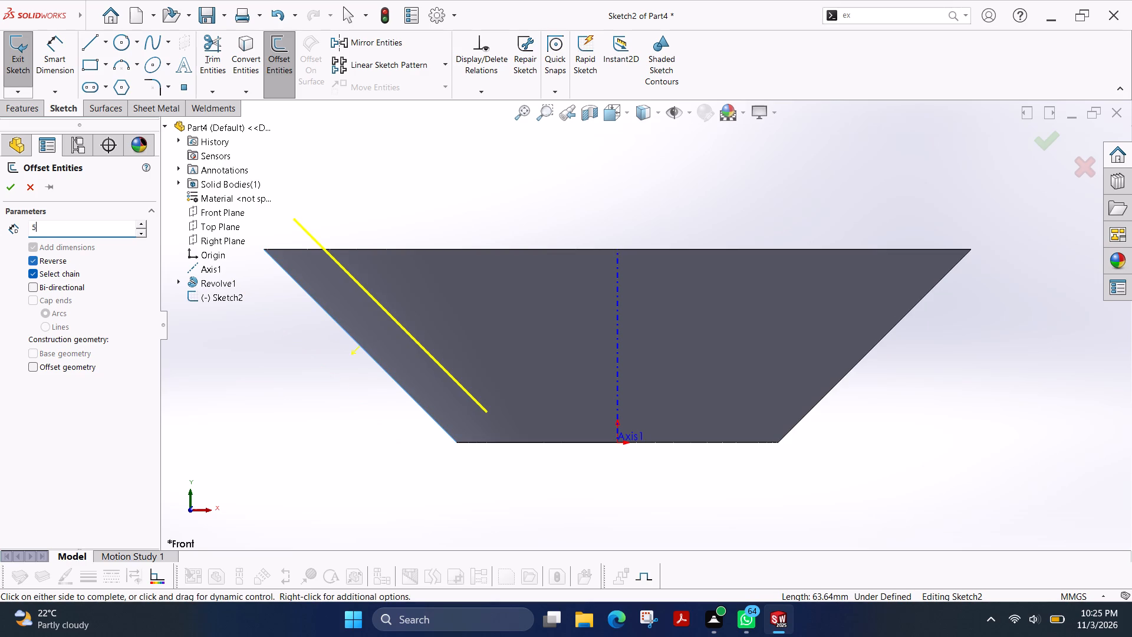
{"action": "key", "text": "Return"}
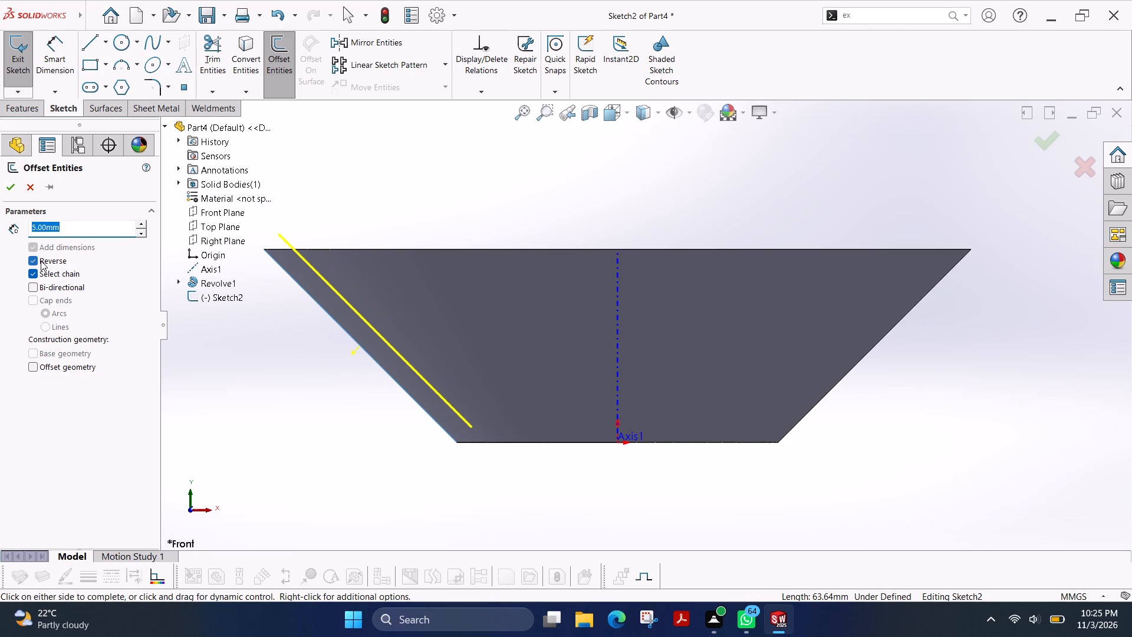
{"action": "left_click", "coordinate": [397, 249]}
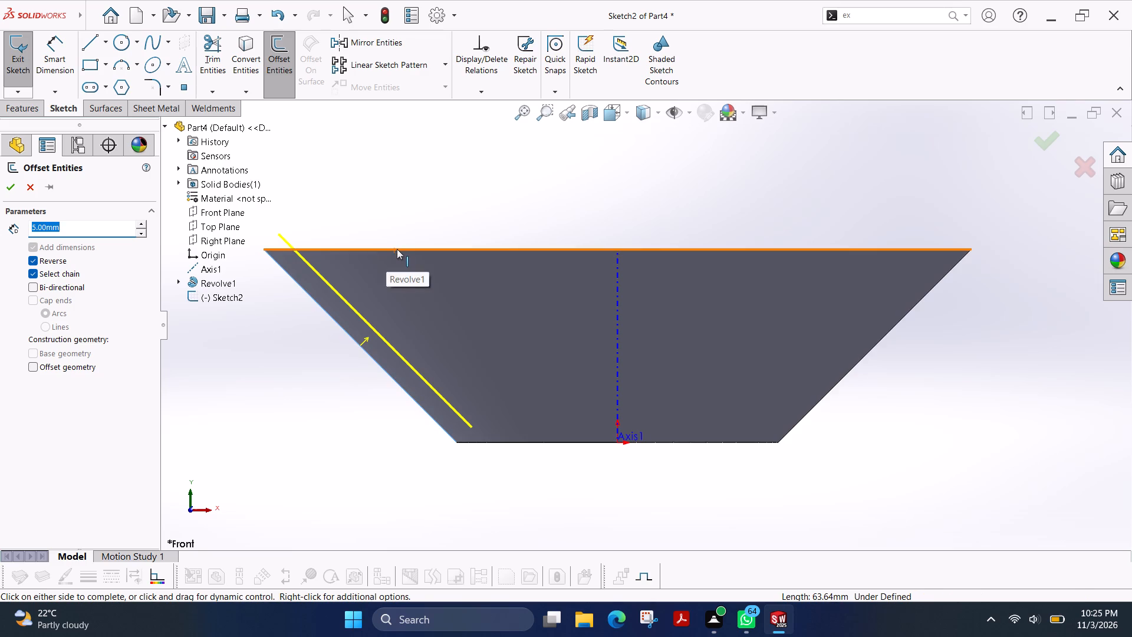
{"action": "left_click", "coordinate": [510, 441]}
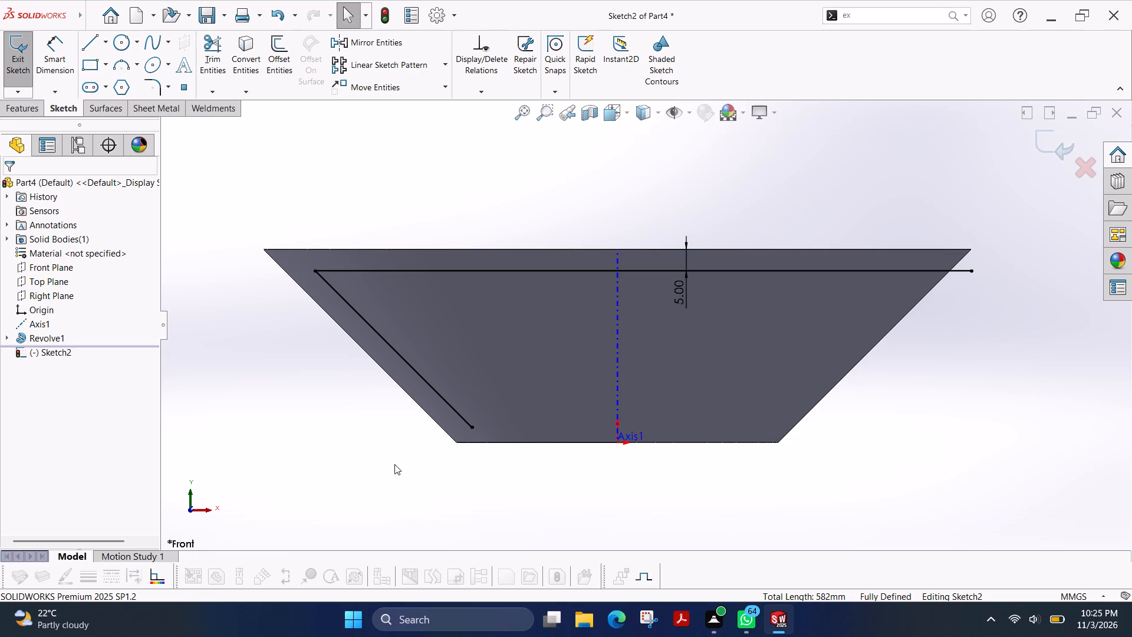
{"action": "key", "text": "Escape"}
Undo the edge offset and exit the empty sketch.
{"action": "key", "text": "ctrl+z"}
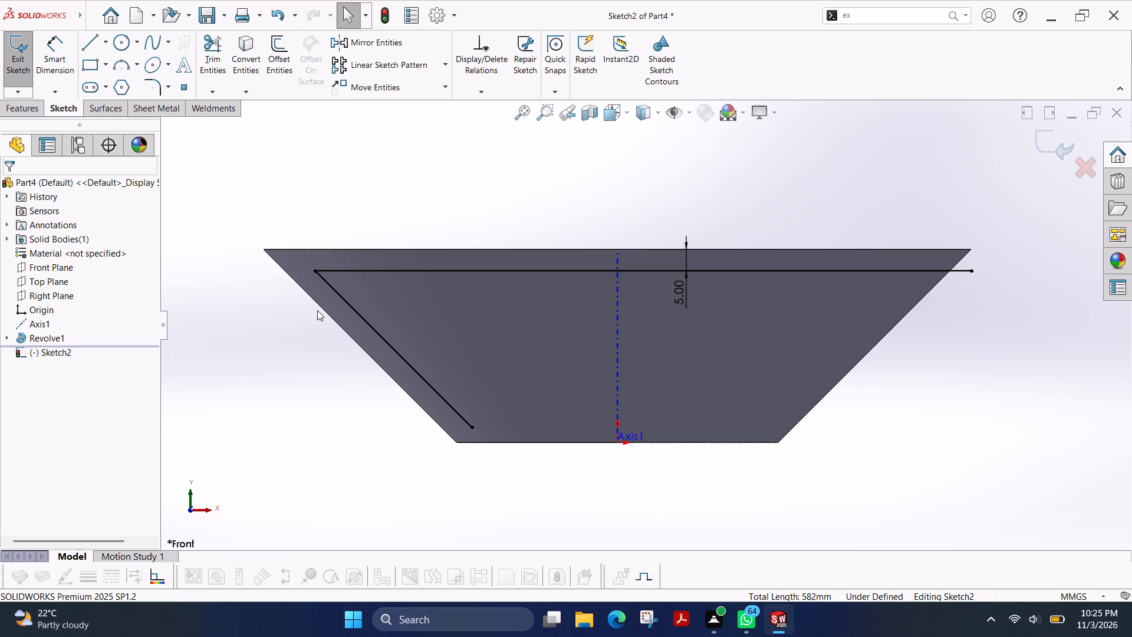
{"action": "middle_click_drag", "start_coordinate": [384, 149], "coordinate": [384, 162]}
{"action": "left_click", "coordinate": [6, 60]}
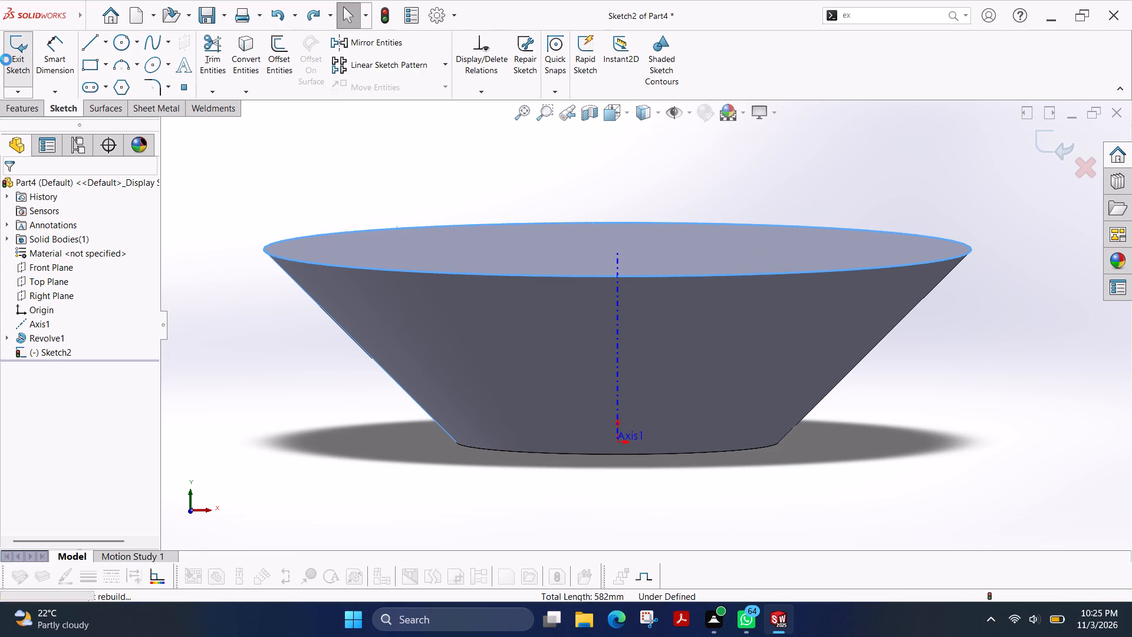
Fillet the circular bottom edge of the conical body with a symmetric 25 mm radius.
{"action": "left_click", "coordinate": [31, 114]}
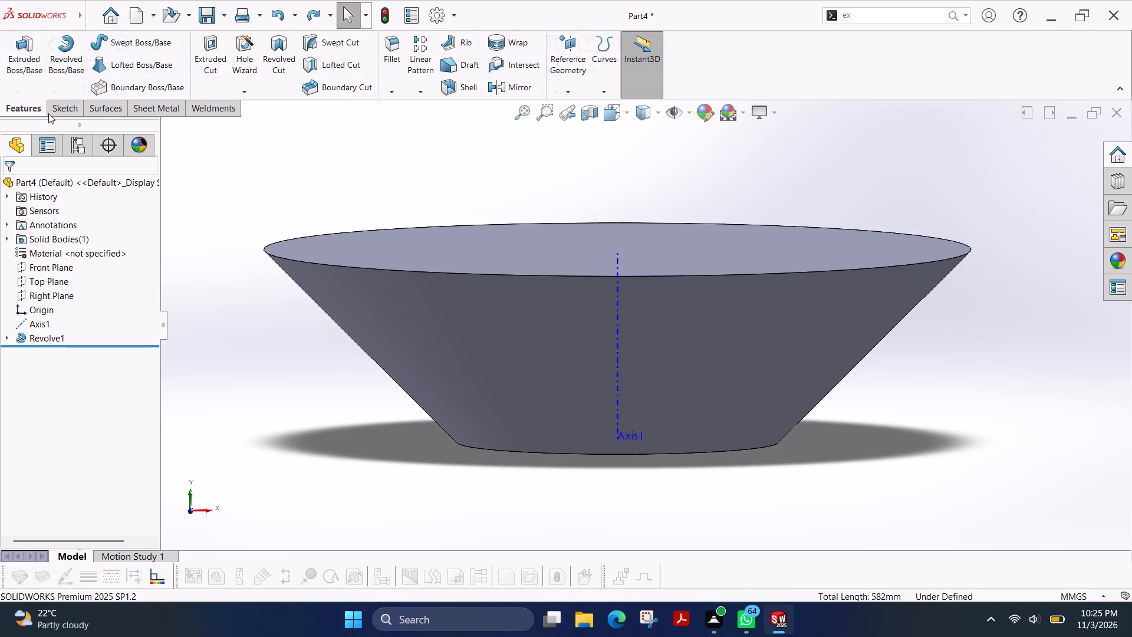
{"action": "left_click", "coordinate": [385, 48]}
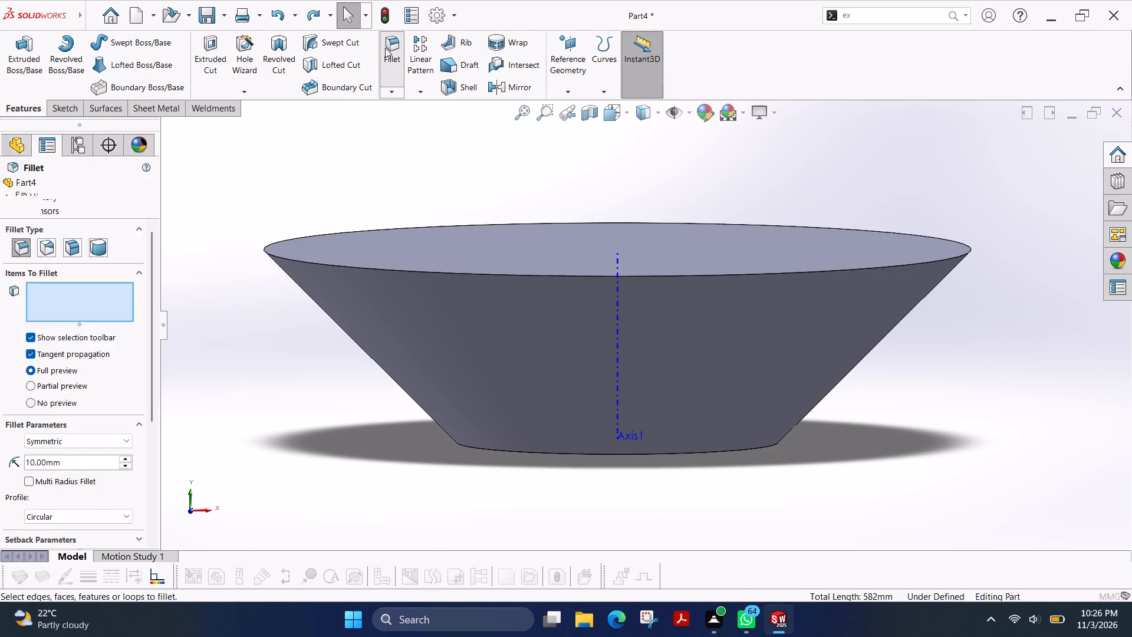
{"action": "middle_click_drag", "start_coordinate": [320, 399], "coordinate": [331, 364]}
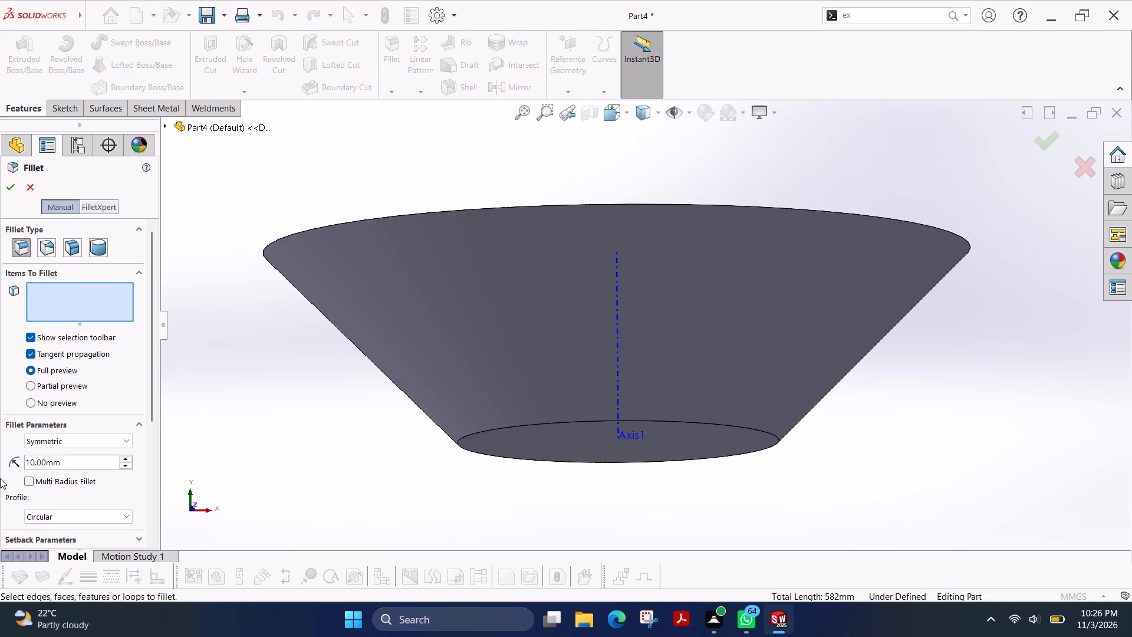
{"action": "double_click", "coordinate": [62, 460]}
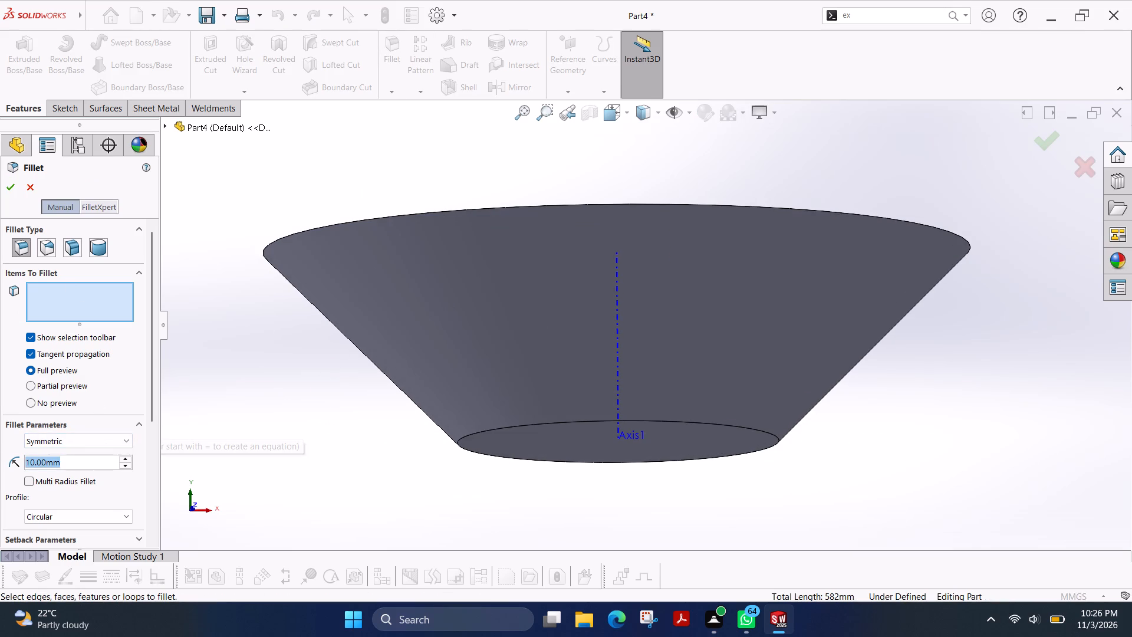
{"action": "type", "text": "25"}
{"action": "key", "text": "Return"}
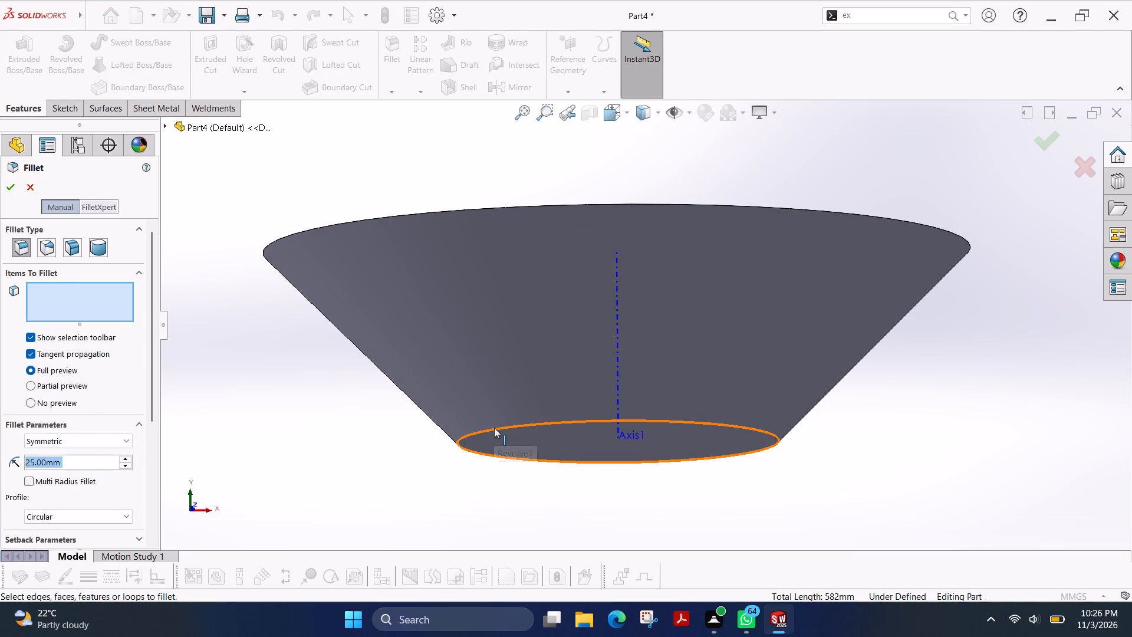
{"action": "left_click", "coordinate": [494, 428]}
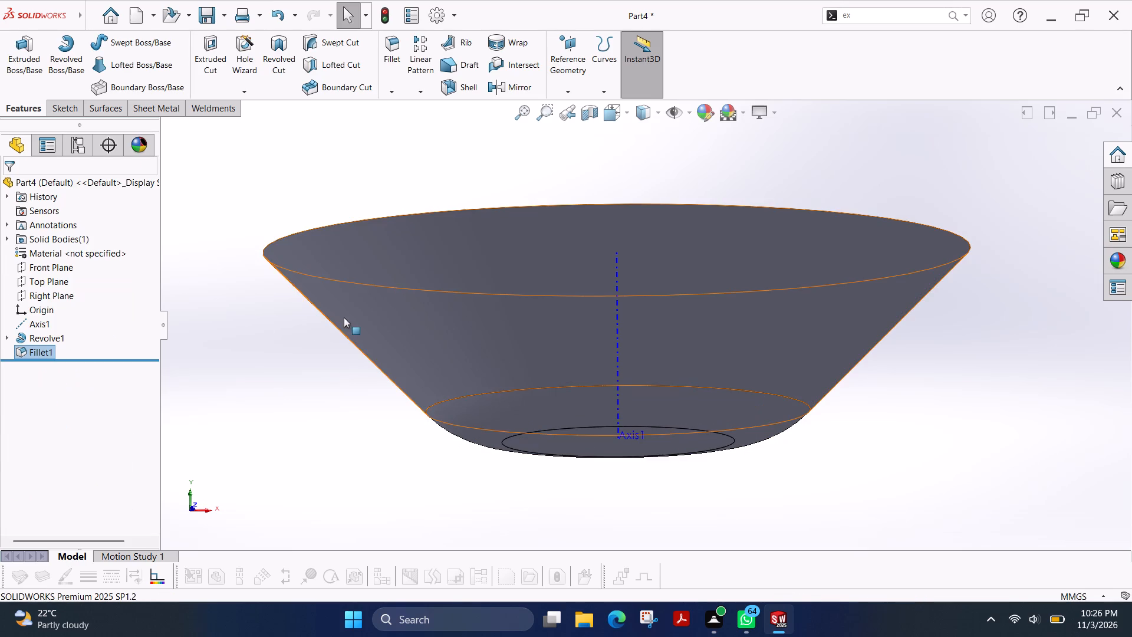
Start a new sketch on the Front Plane of the filleted body.
{"action": "middle_click_drag", "start_coordinate": [320, 393], "coordinate": [304, 425]}
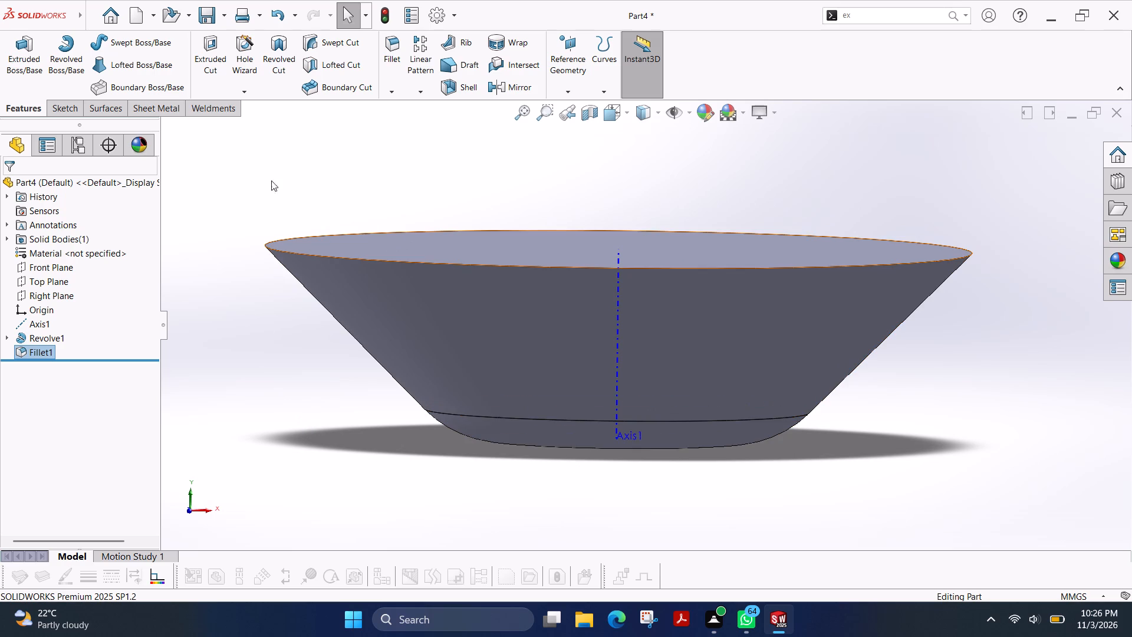
{"action": "left_click", "coordinate": [54, 103]}
{"action": "left_click", "coordinate": [22, 61]}
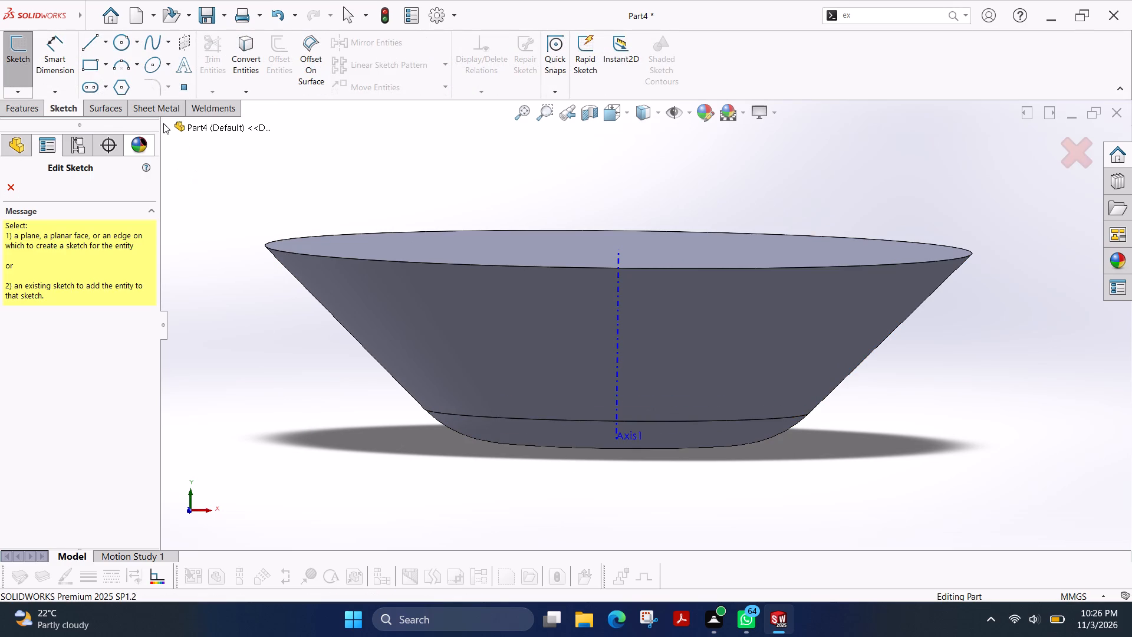
{"action": "left_click", "coordinate": [163, 123]}
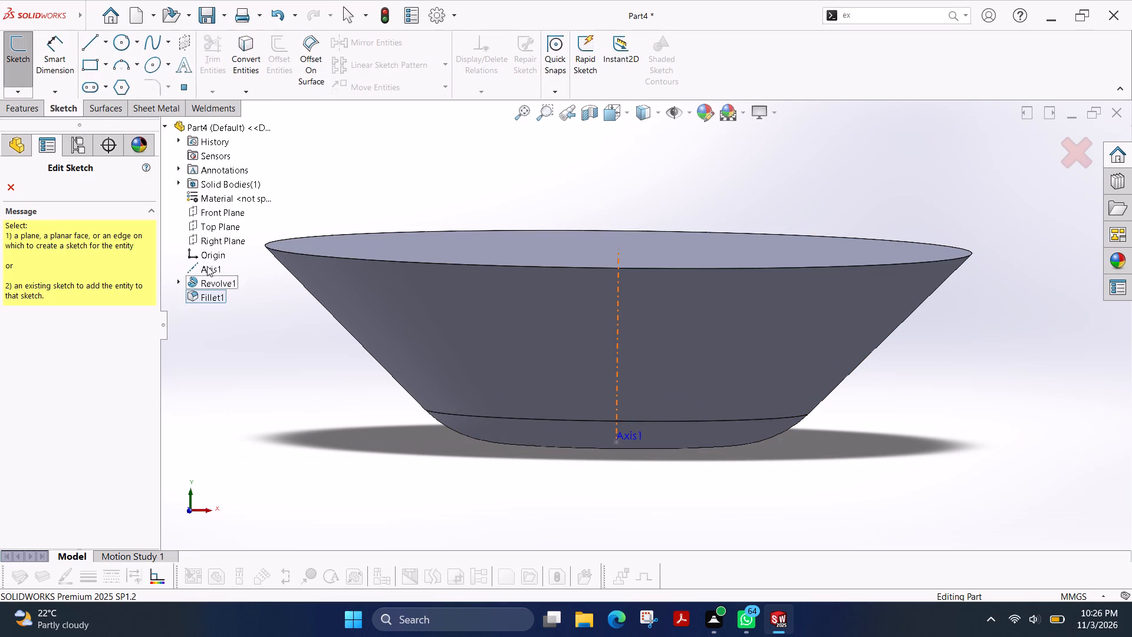
{"action": "left_click", "coordinate": [221, 216]}
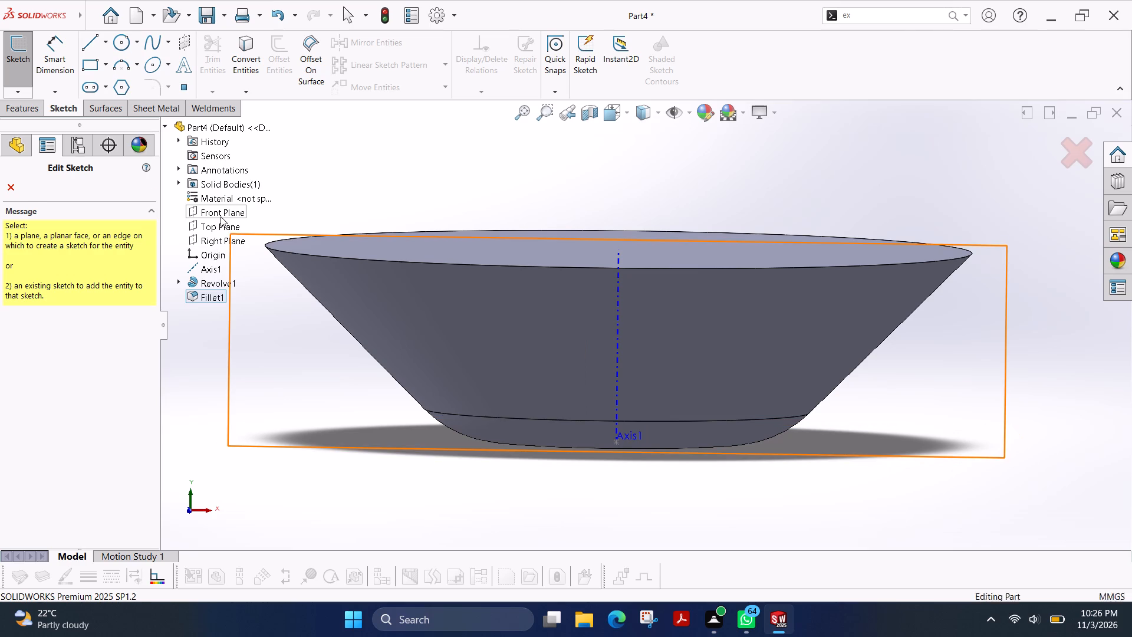
{"action": "scroll", "coordinate": [701, 353], "scroll_direction": "down", "scroll_amount": 1}
{"action": "scroll", "coordinate": [645, 353], "scroll_direction": "down", "scroll_amount": 1}
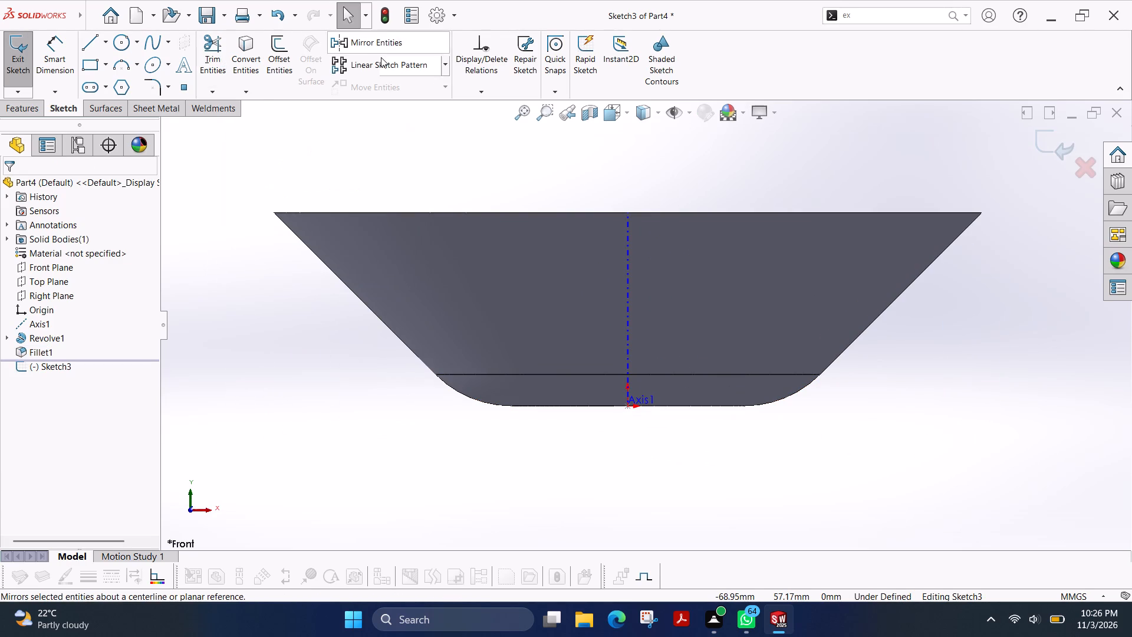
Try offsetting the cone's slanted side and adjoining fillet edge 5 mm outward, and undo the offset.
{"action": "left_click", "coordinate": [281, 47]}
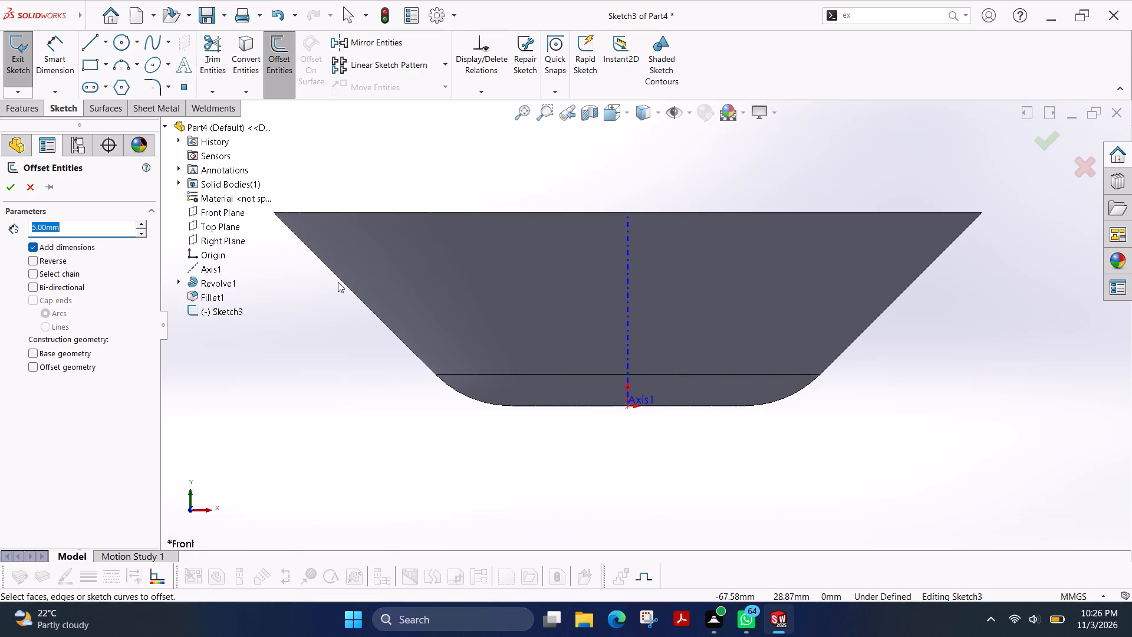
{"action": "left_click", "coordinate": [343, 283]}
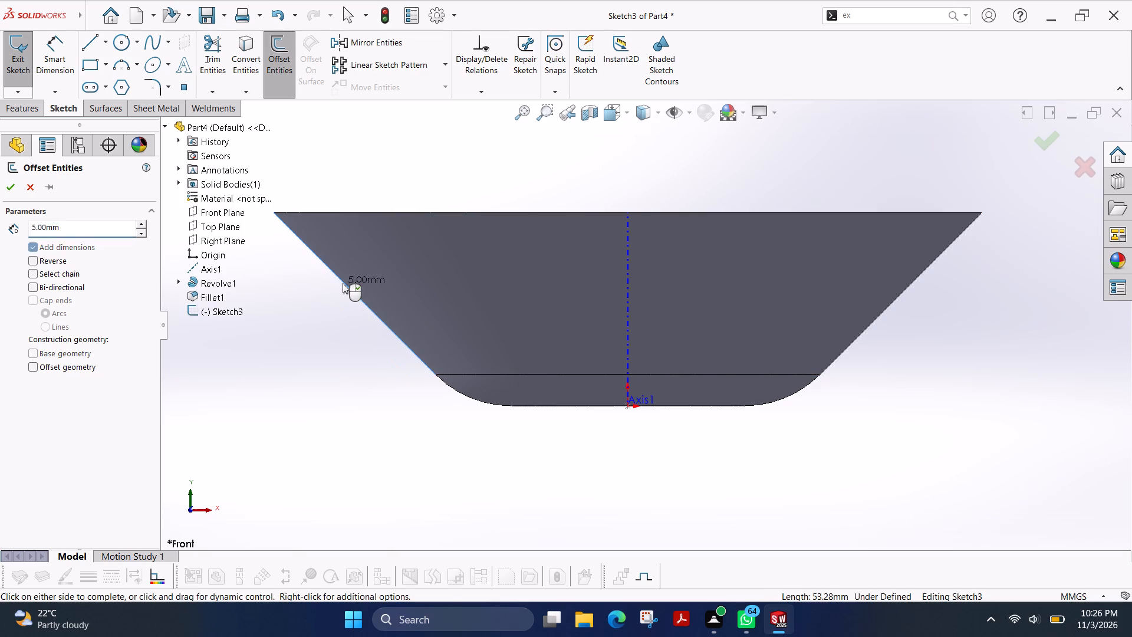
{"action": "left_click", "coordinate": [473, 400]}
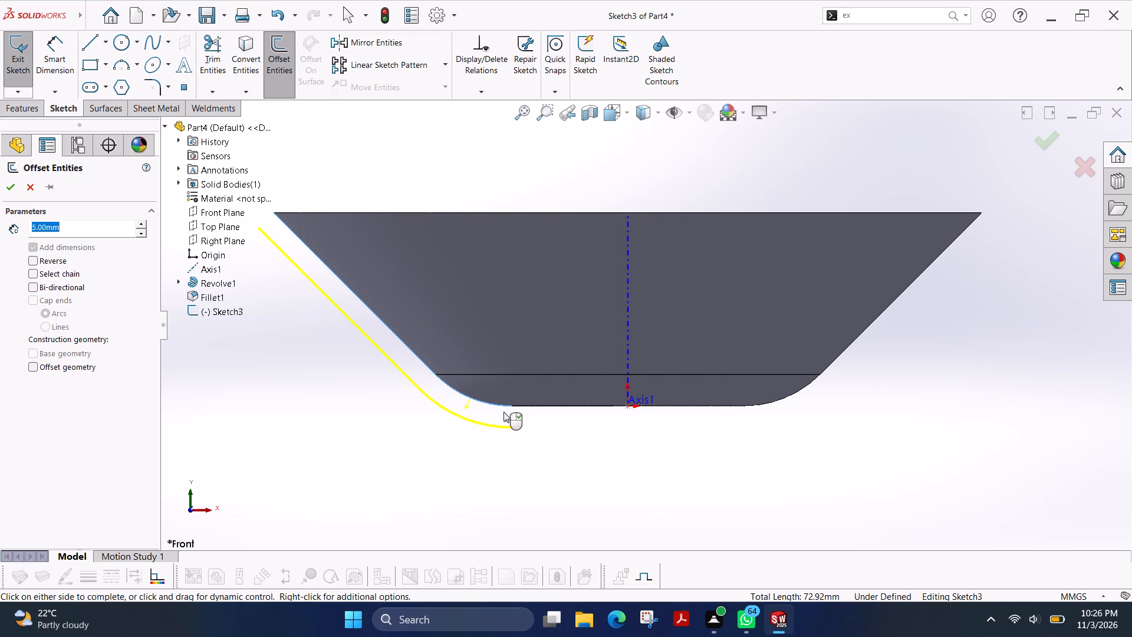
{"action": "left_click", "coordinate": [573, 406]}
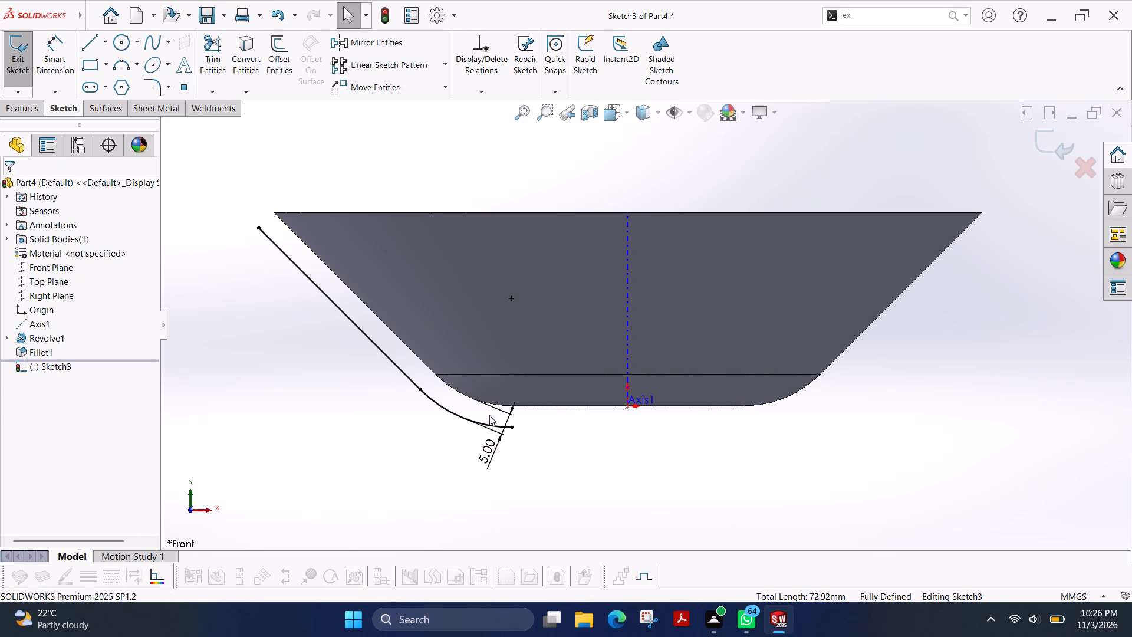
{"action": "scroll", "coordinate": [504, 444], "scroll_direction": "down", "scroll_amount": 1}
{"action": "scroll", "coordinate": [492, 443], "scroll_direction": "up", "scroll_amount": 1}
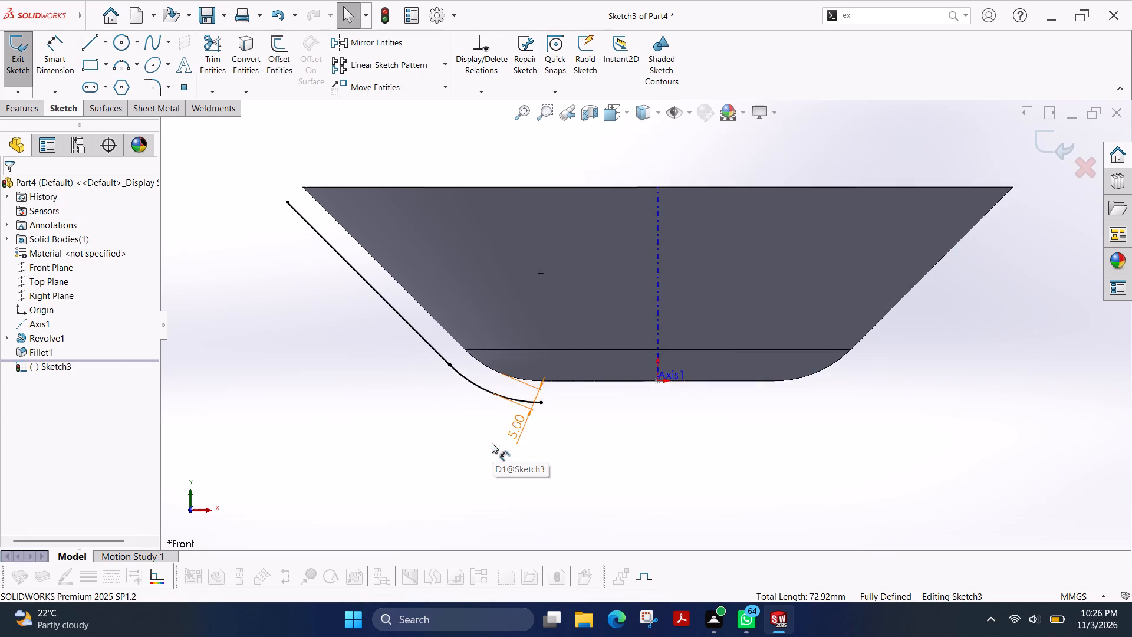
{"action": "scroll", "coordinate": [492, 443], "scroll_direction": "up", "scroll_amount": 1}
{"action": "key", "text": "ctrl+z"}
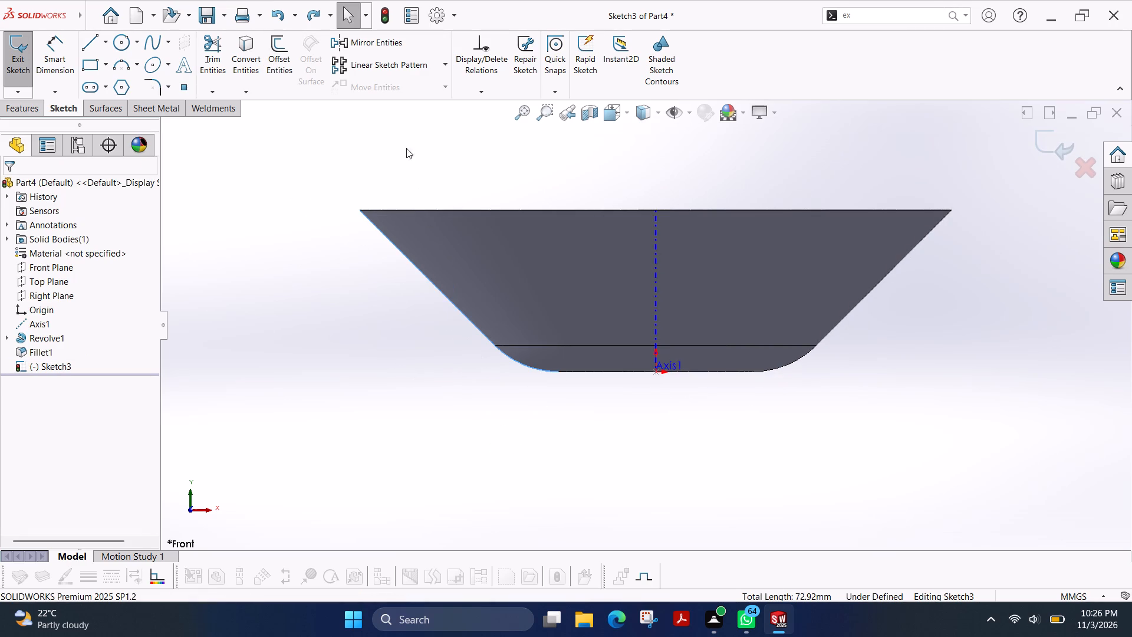
Offset the slanted side and adjoining fillet edge 5 mm inward by reversing the offset direction.
{"action": "left_click", "coordinate": [274, 45]}
{"action": "left_click", "coordinate": [60, 260]}
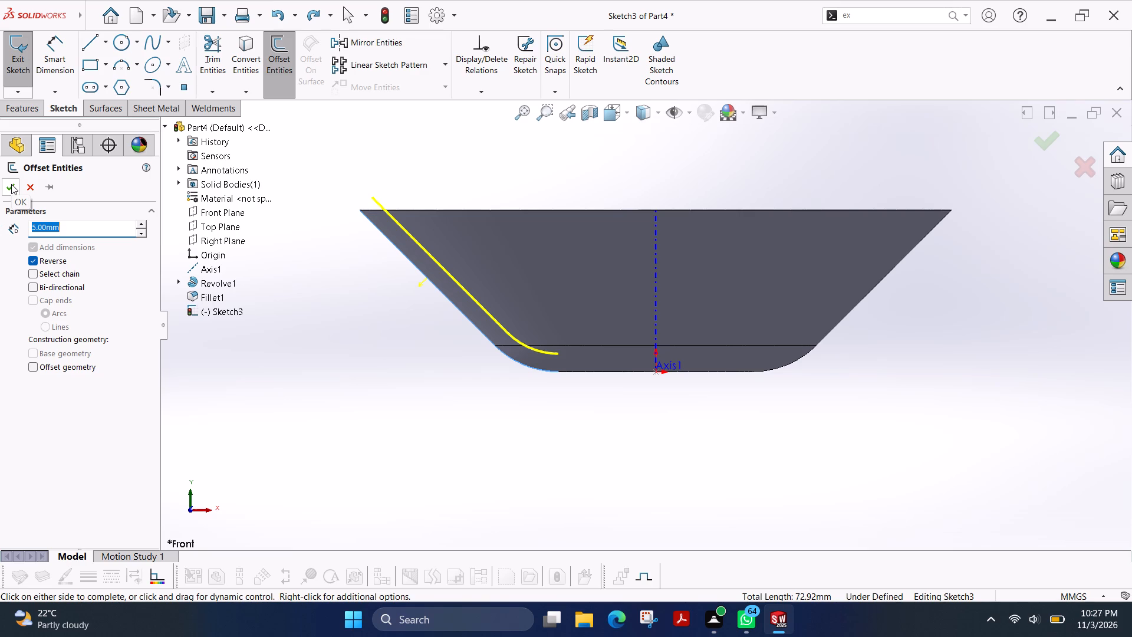
Close the offset profile with horizontal lines from both ends to Axis1, about 27 and 79 mm long, joined by a vertical line about 43.5 mm long.
{"action": "scroll", "coordinate": [619, 313], "scroll_direction": "down", "scroll_amount": 2}
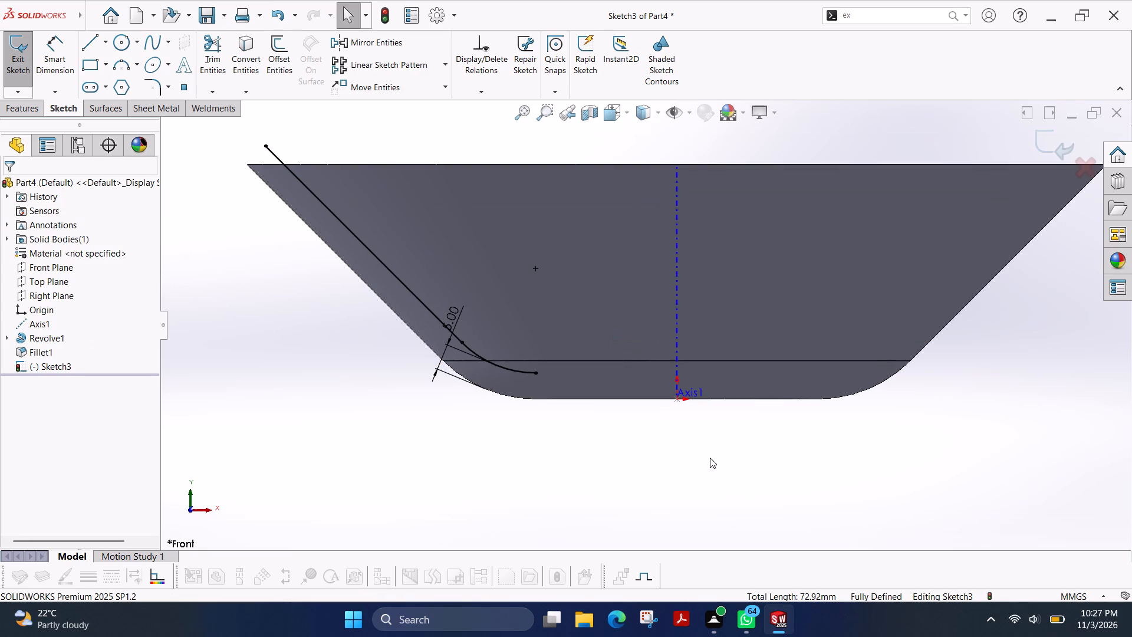
{"action": "left_click", "coordinate": [87, 49]}
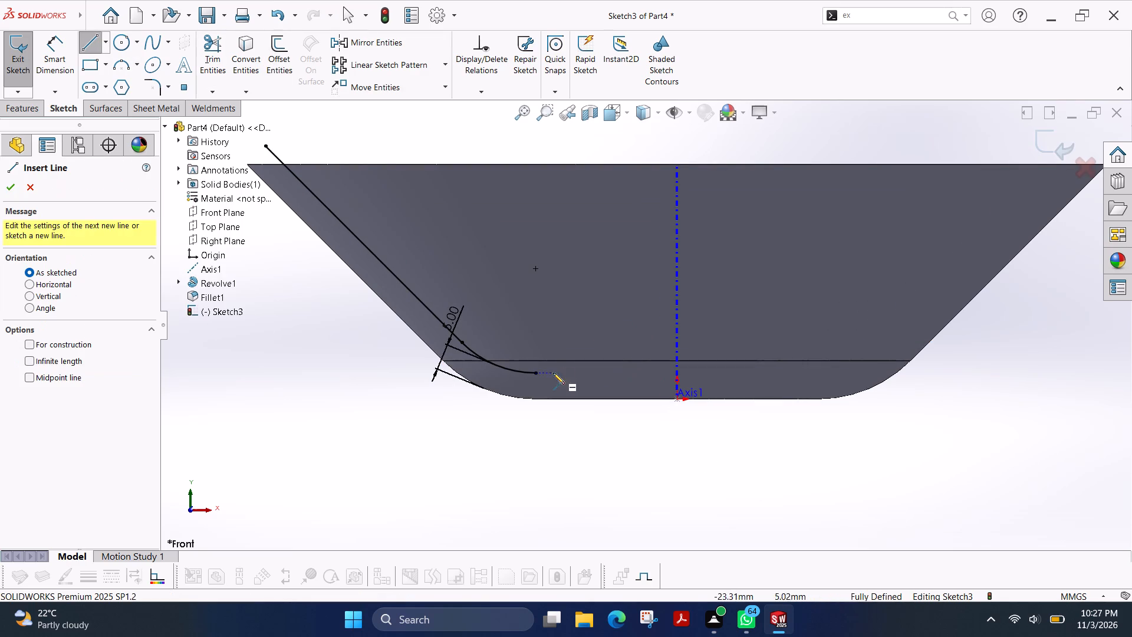
{"action": "left_click", "coordinate": [538, 372]}
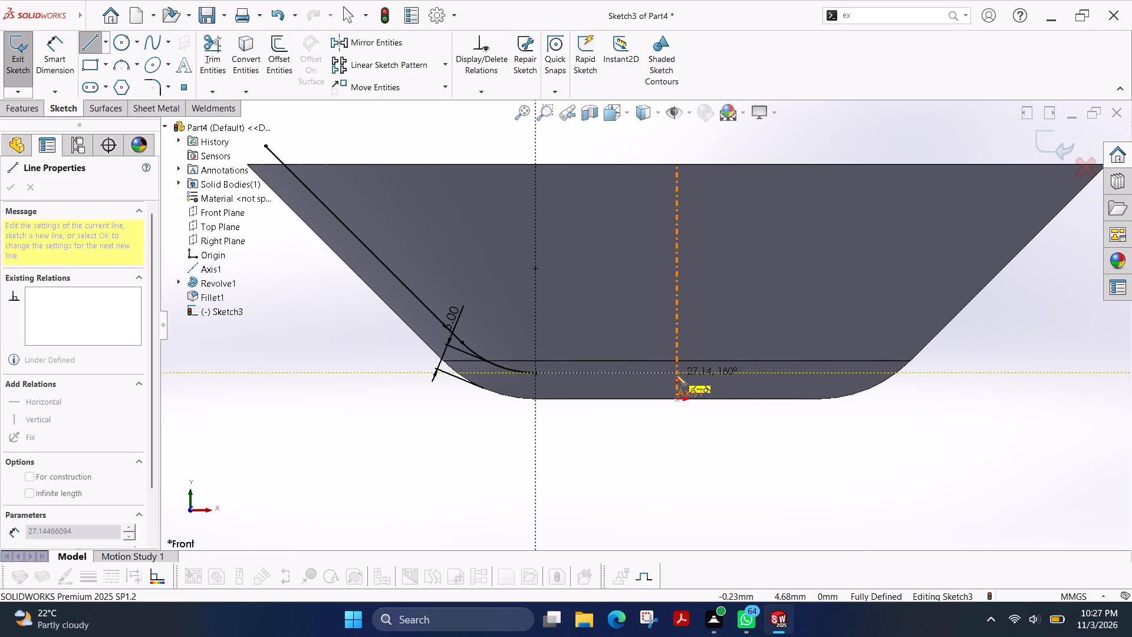
{"action": "left_click", "coordinate": [676, 375]}
{"action": "scroll", "coordinate": [718, 305], "scroll_direction": "up", "scroll_amount": 2}
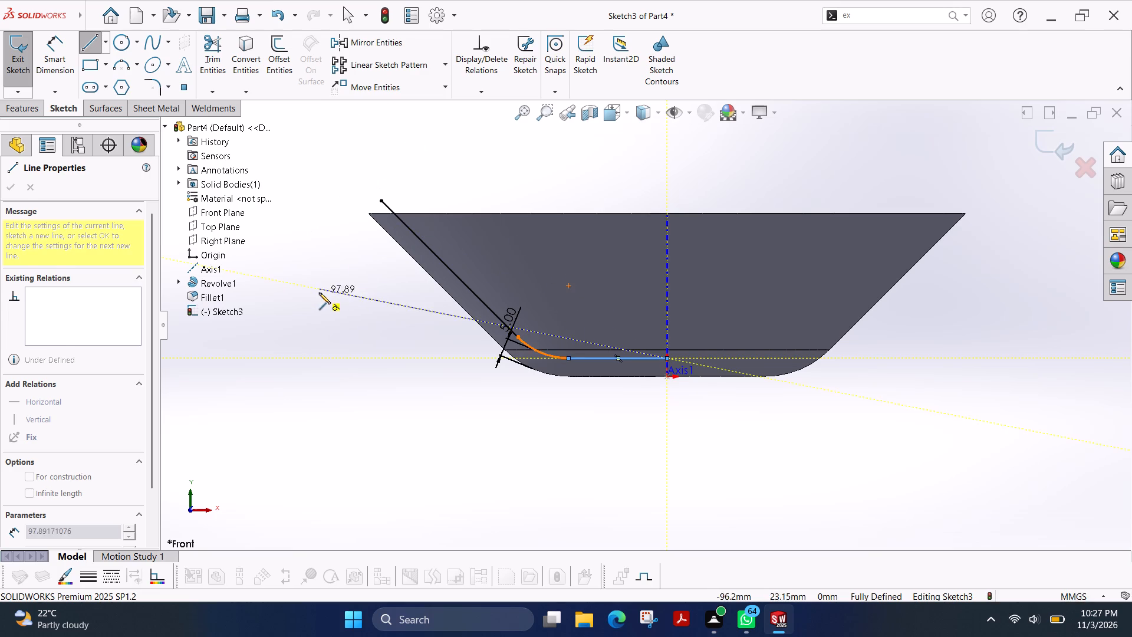
{"action": "key", "text": "Escape"}
{"action": "left_click", "coordinate": [90, 48]}
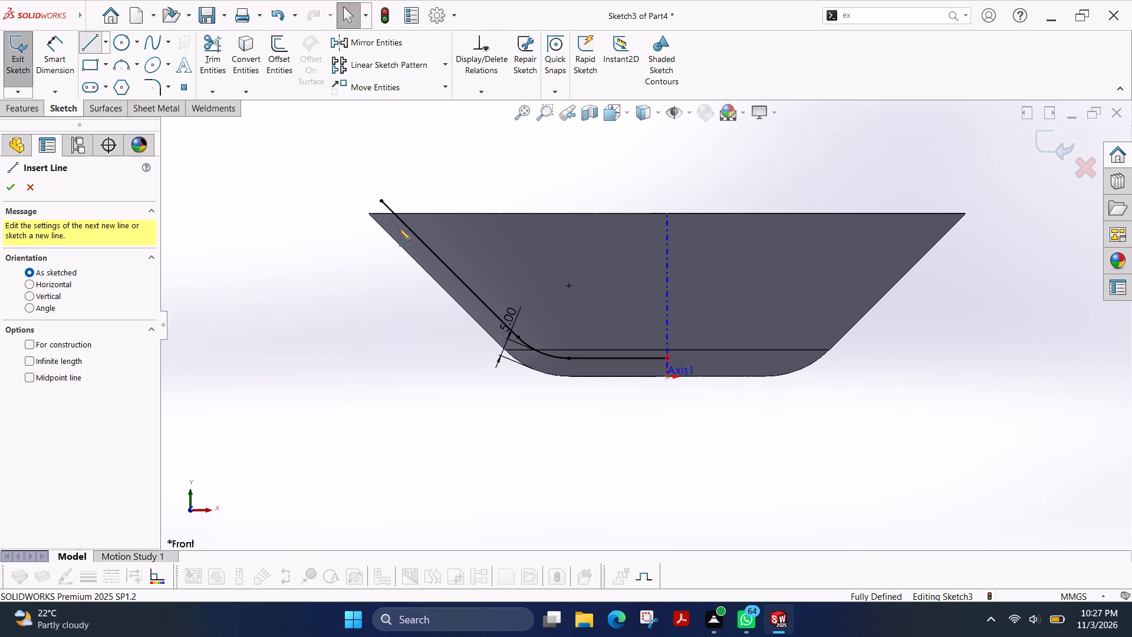
{"action": "left_click", "coordinate": [381, 199]}
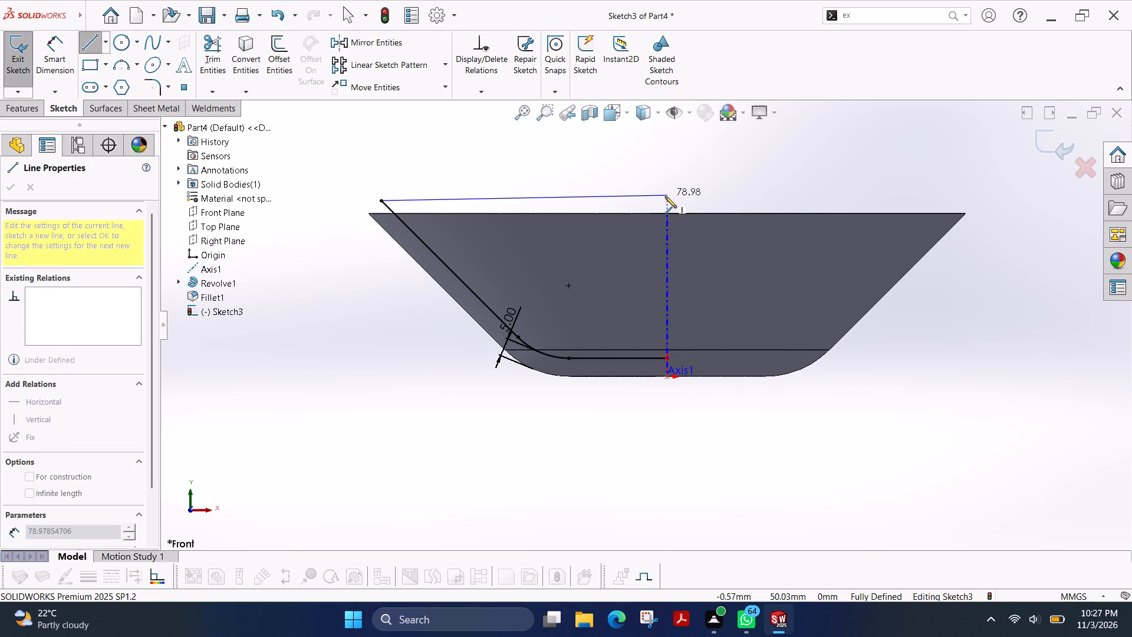
{"action": "left_click", "coordinate": [665, 201]}
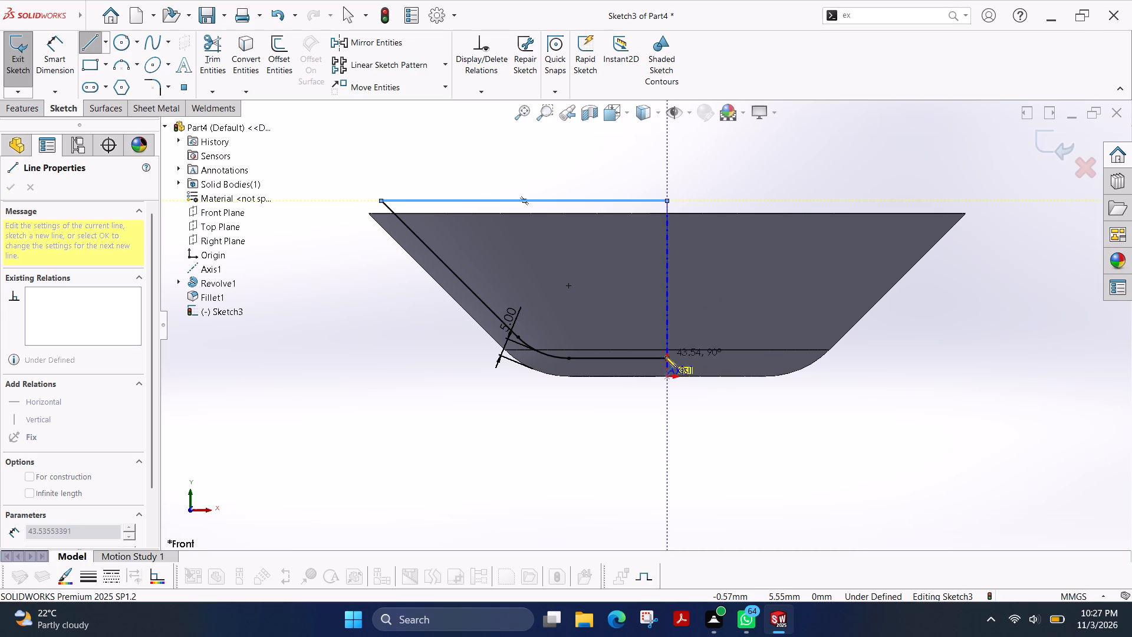
{"action": "left_click", "coordinate": [667, 358]}
{"action": "key", "text": "Escape"}
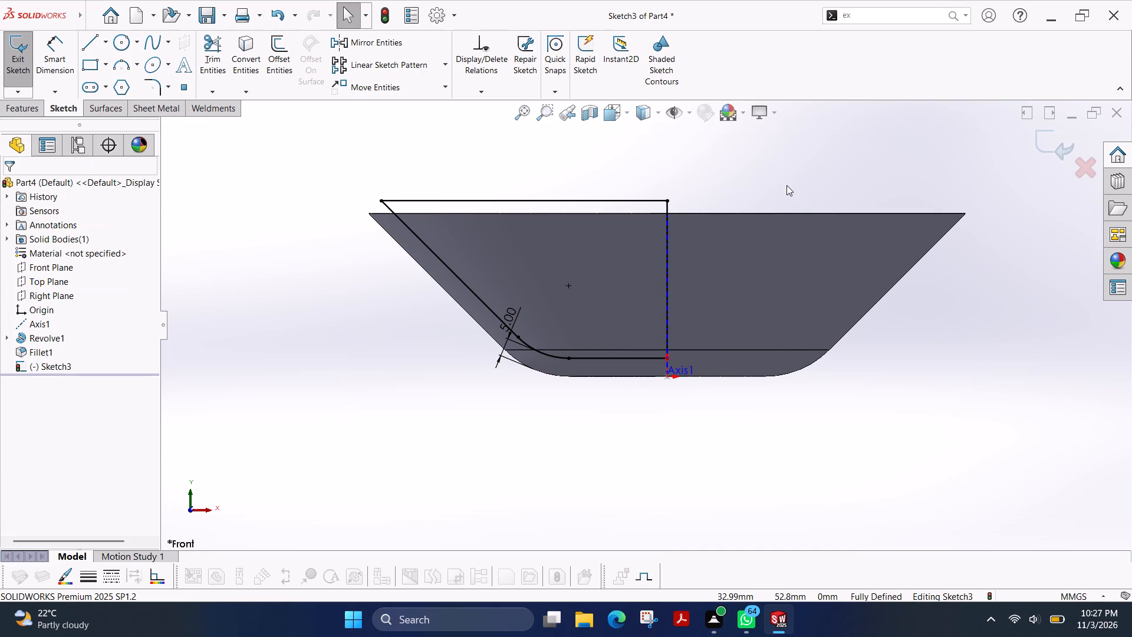
Hollow the body with a 360-degree Revolved Cut of the closed profile about its vertical line on the axis.
{"action": "left_click", "coordinate": [14, 107]}
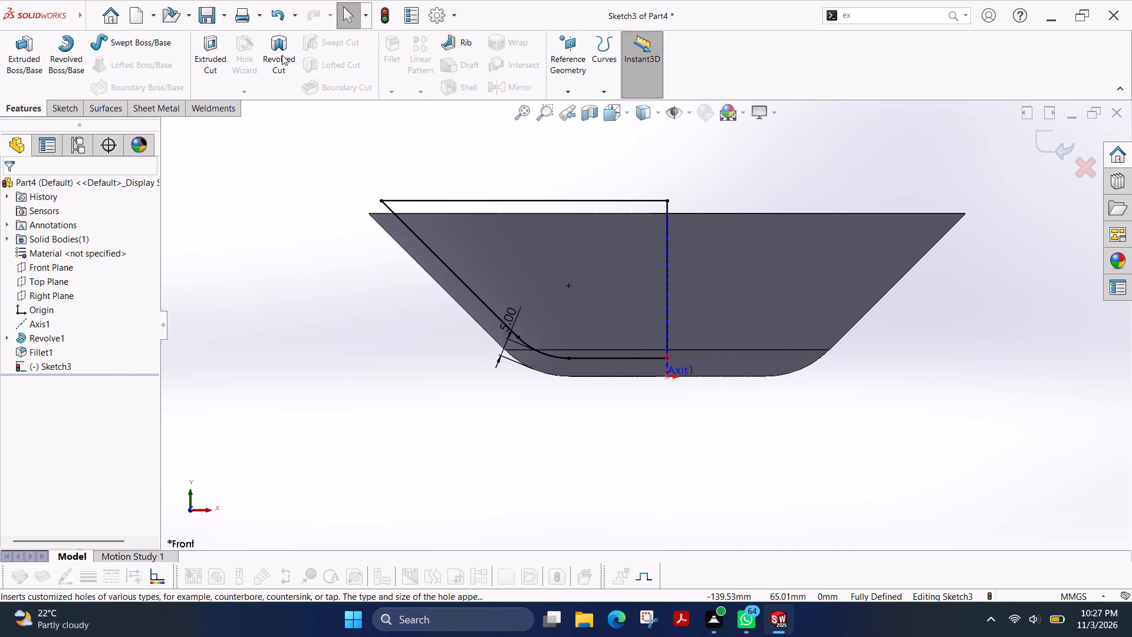
{"action": "left_click", "coordinate": [282, 55]}
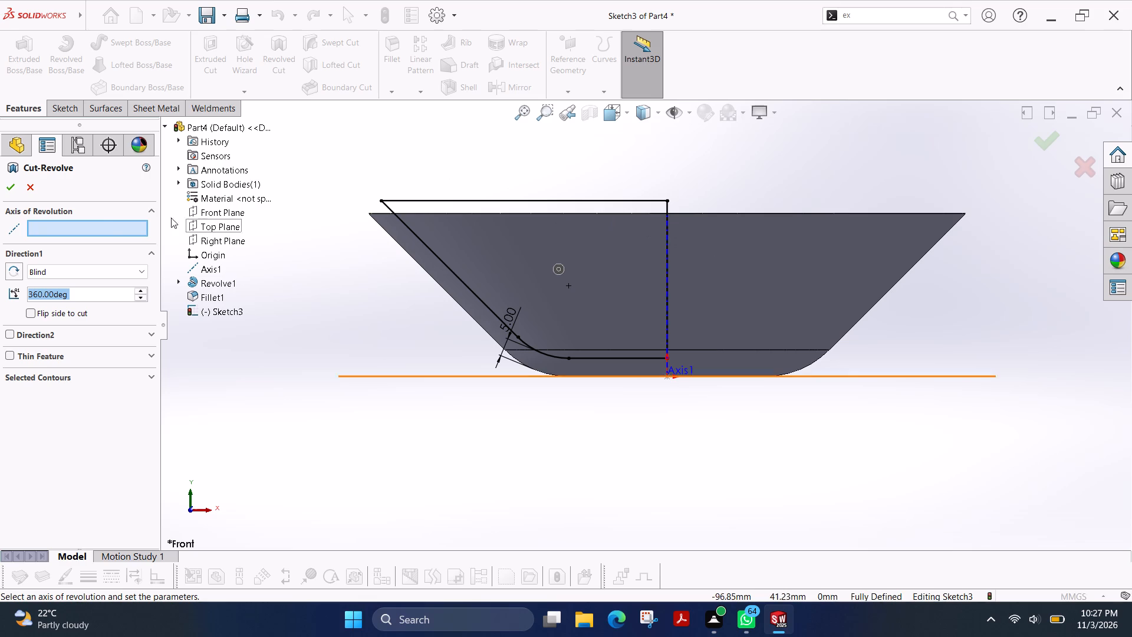
{"action": "double_click", "coordinate": [94, 225]}
{"action": "left_click", "coordinate": [670, 239]}
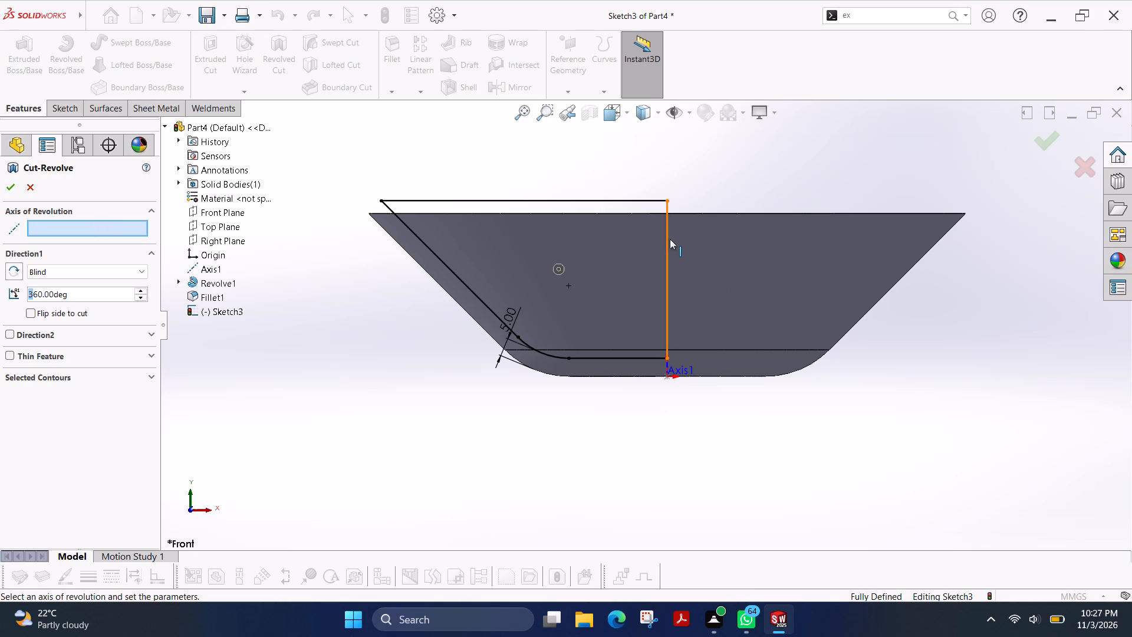
{"action": "middle_click_drag", "start_coordinate": [563, 147], "coordinate": [572, 239]}
{"action": "left_click", "coordinate": [8, 191]}
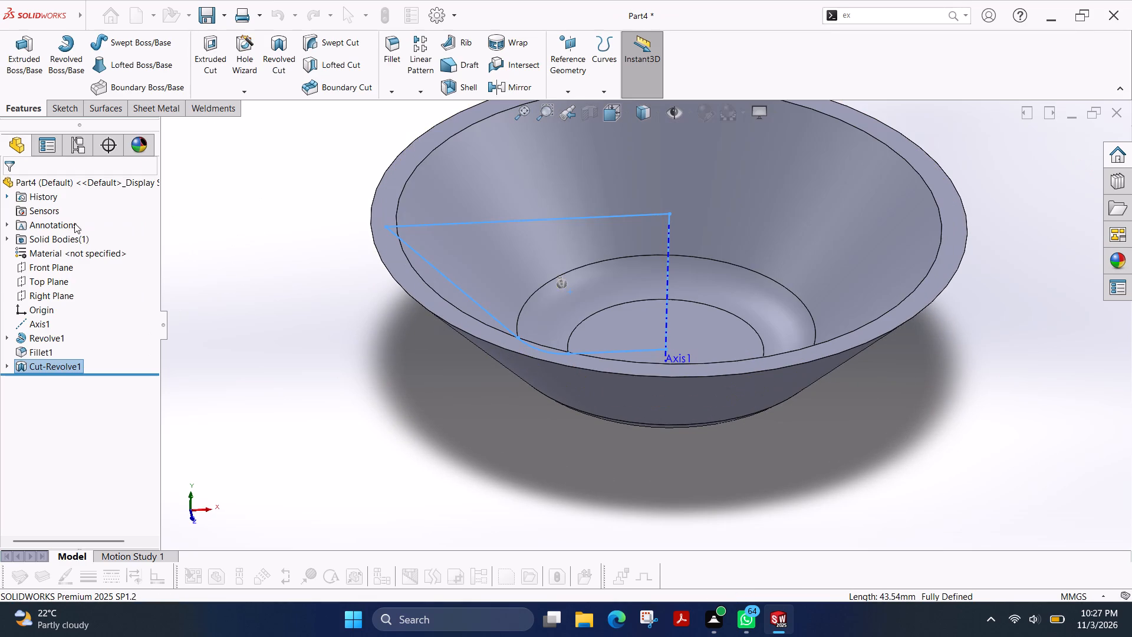
{"action": "scroll", "coordinate": [402, 429], "scroll_direction": "up", "scroll_amount": 1}
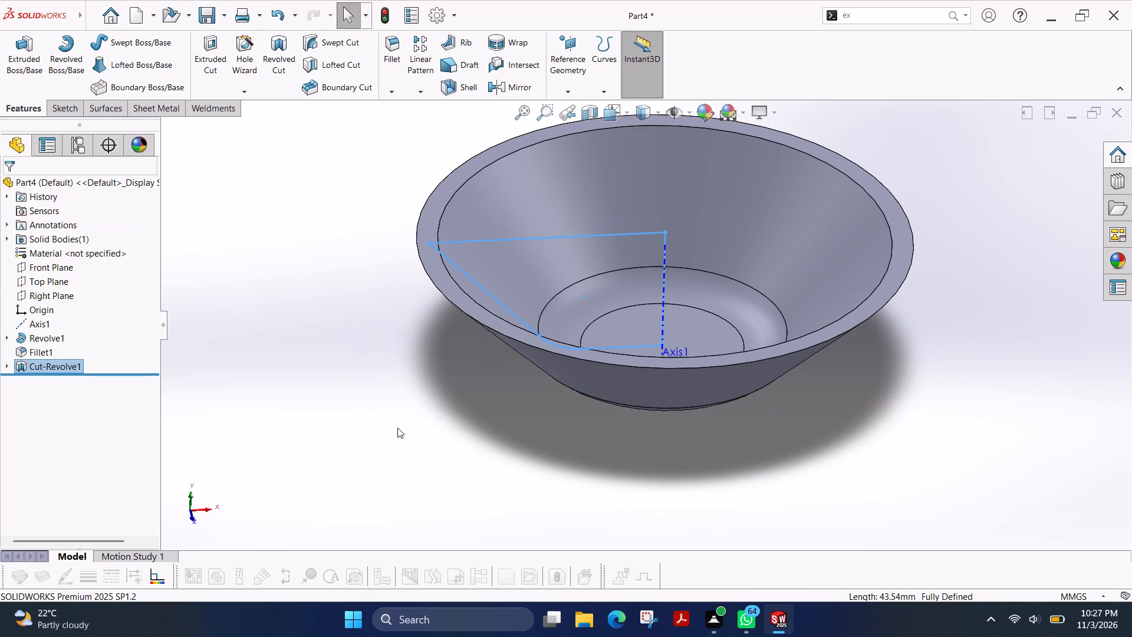
{"action": "key", "text": "Escape"}
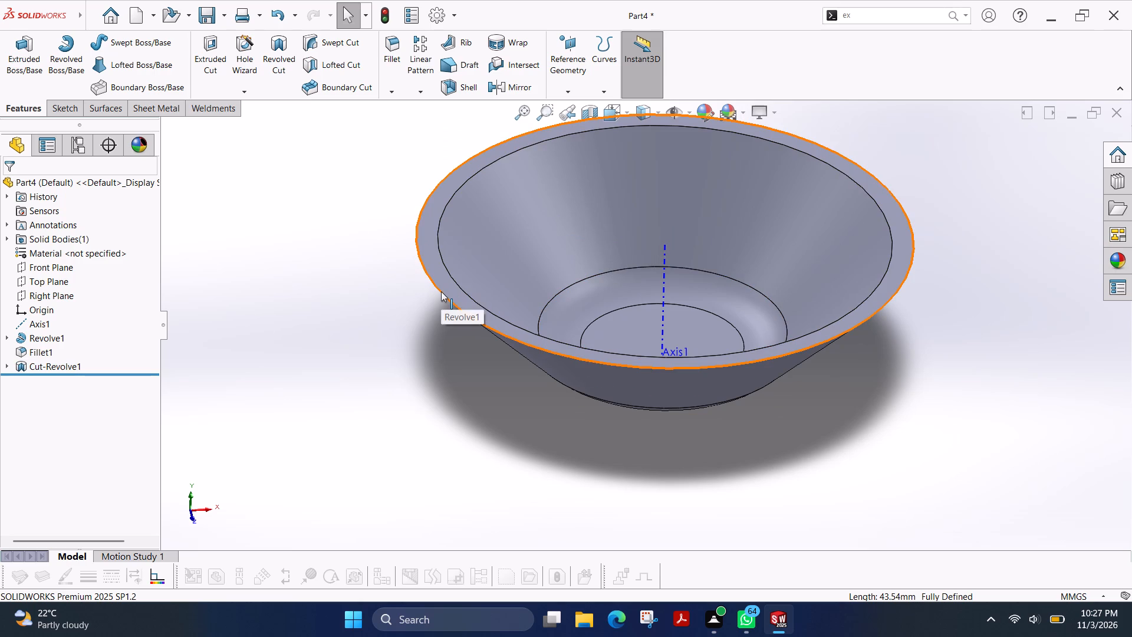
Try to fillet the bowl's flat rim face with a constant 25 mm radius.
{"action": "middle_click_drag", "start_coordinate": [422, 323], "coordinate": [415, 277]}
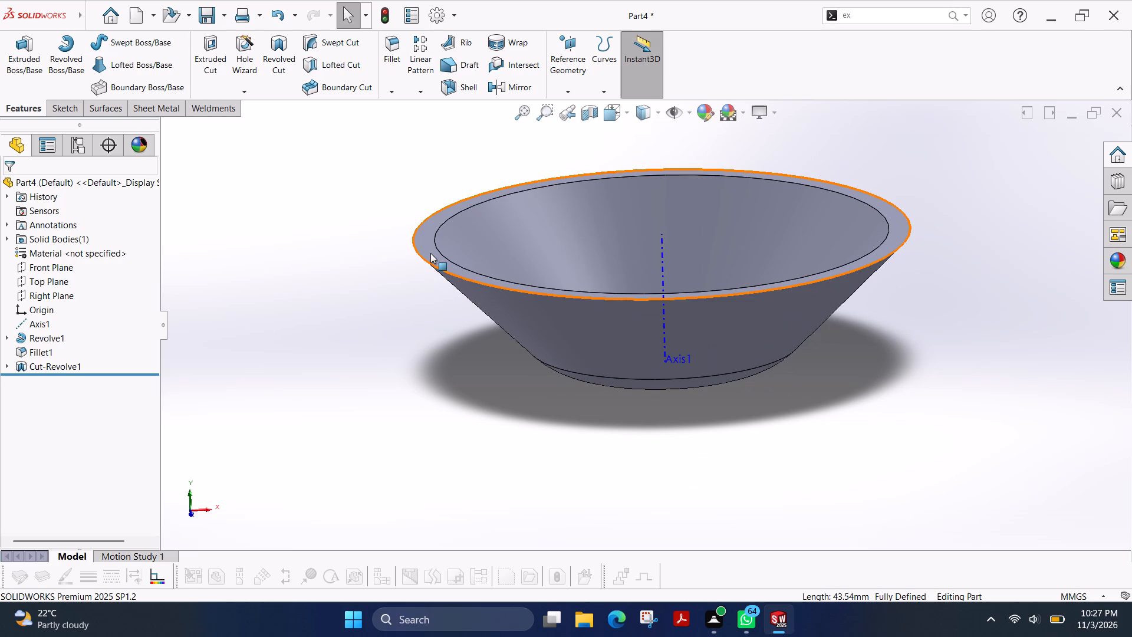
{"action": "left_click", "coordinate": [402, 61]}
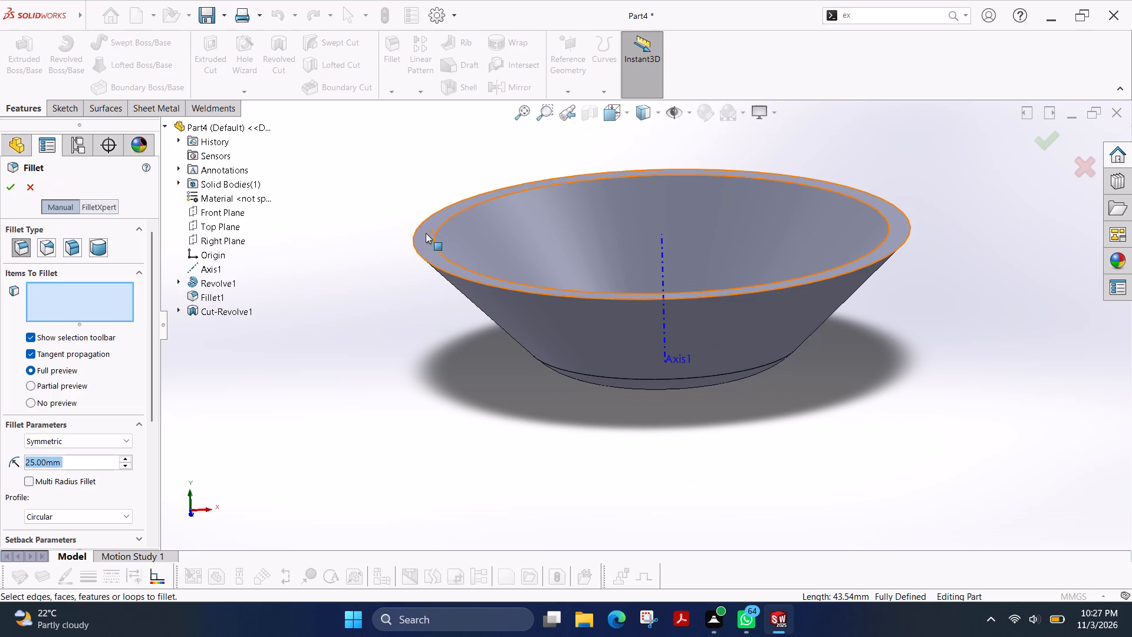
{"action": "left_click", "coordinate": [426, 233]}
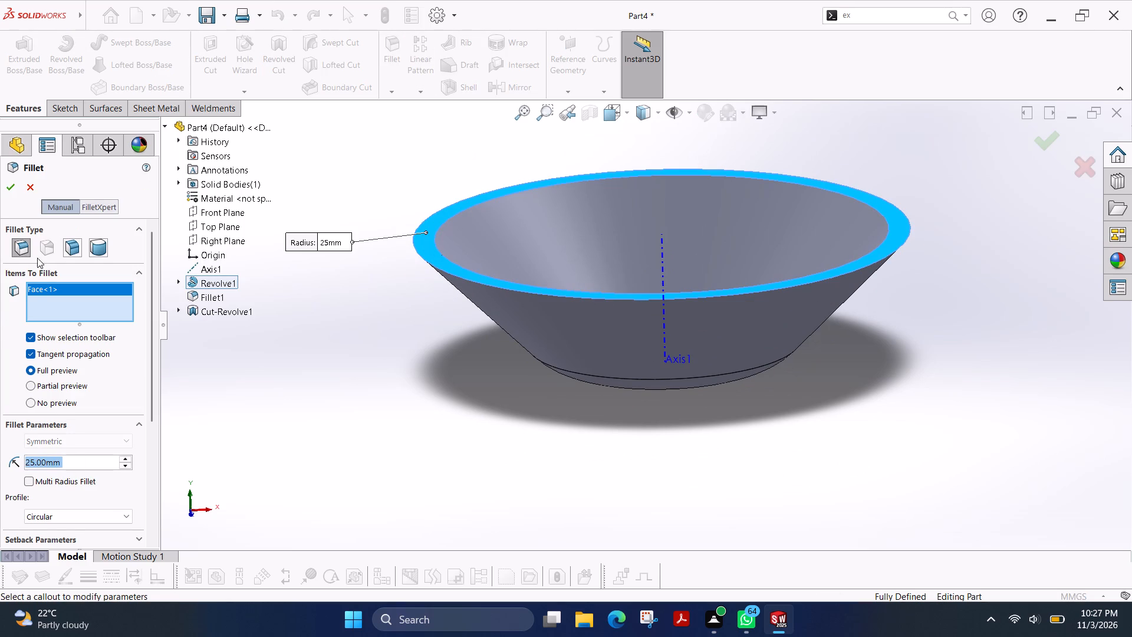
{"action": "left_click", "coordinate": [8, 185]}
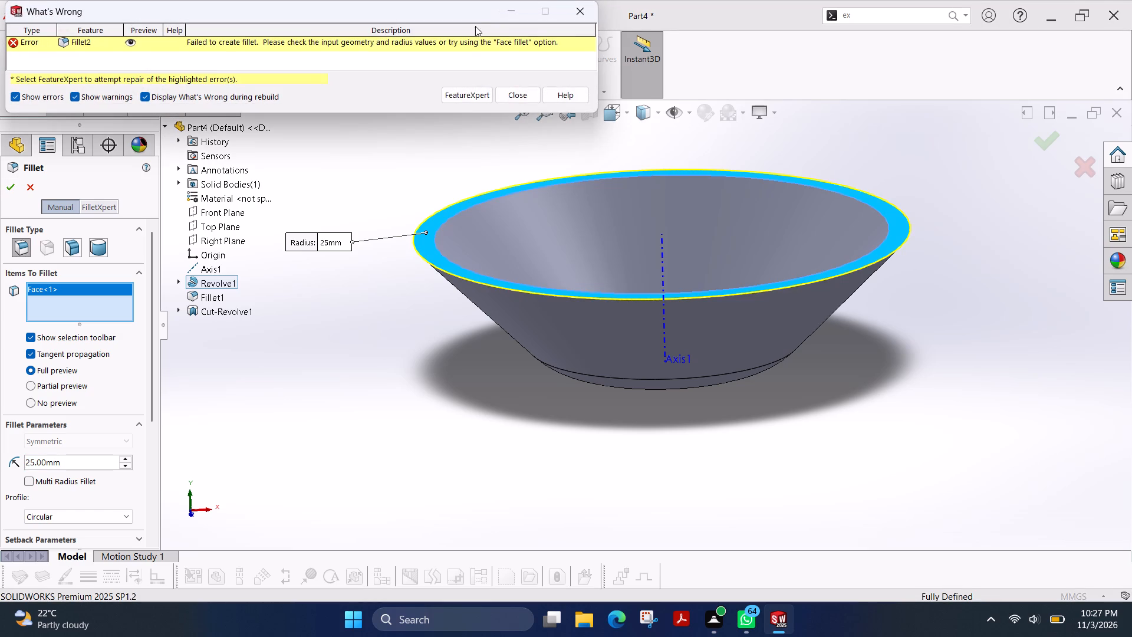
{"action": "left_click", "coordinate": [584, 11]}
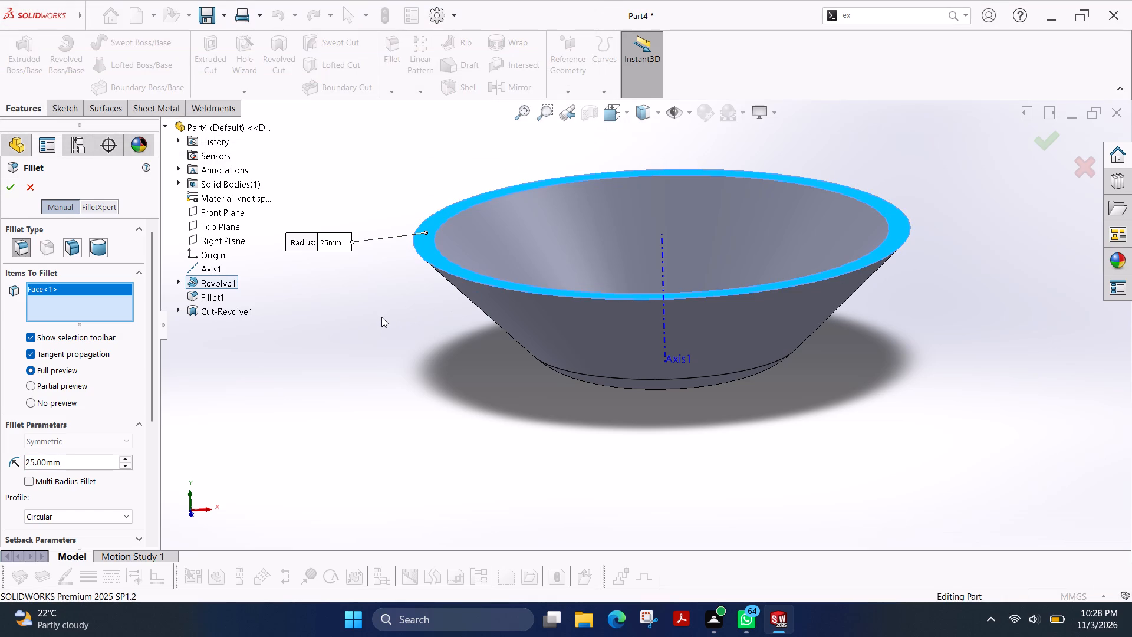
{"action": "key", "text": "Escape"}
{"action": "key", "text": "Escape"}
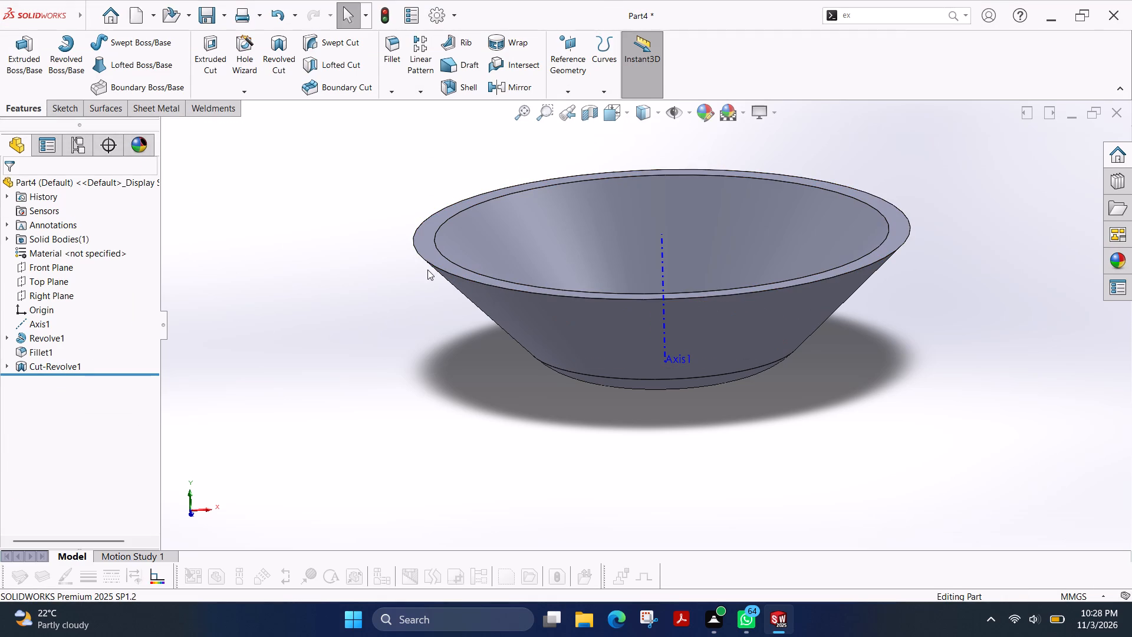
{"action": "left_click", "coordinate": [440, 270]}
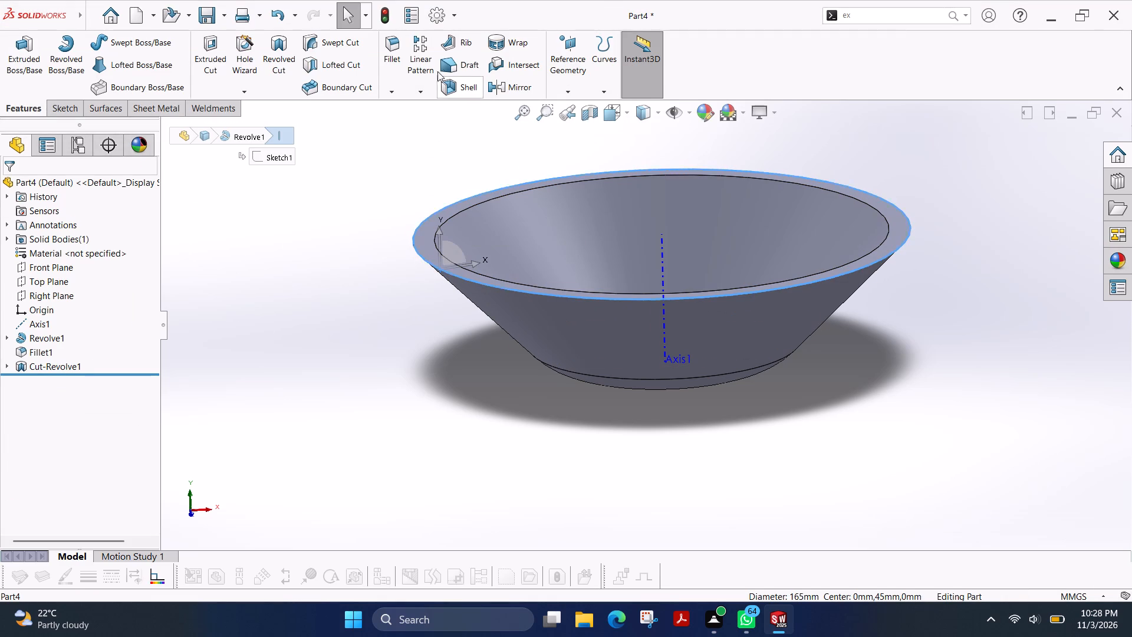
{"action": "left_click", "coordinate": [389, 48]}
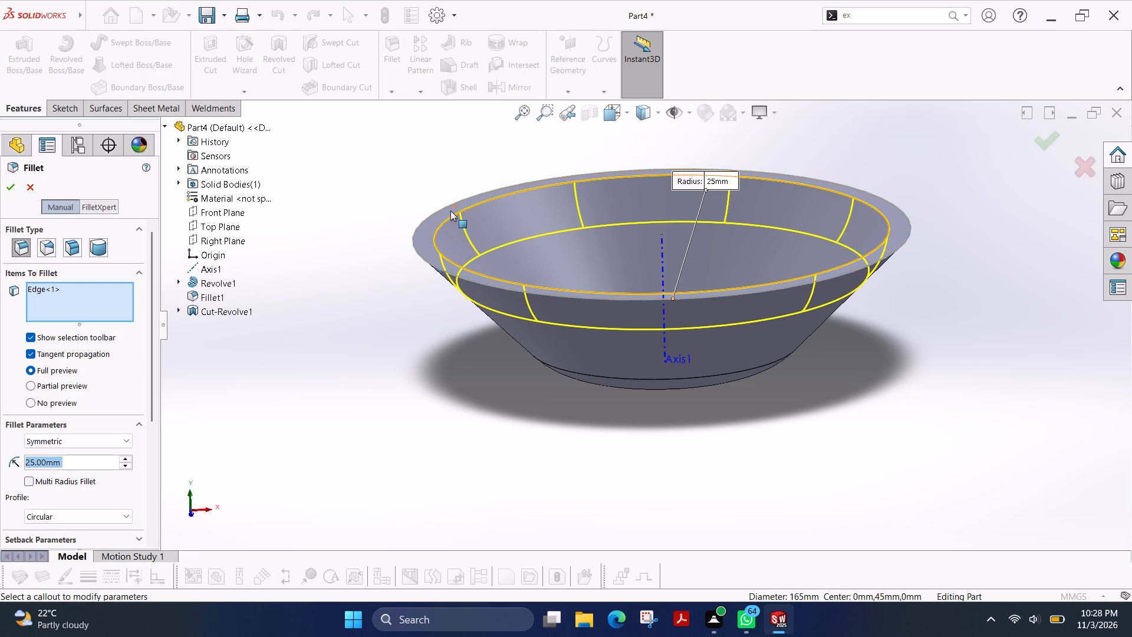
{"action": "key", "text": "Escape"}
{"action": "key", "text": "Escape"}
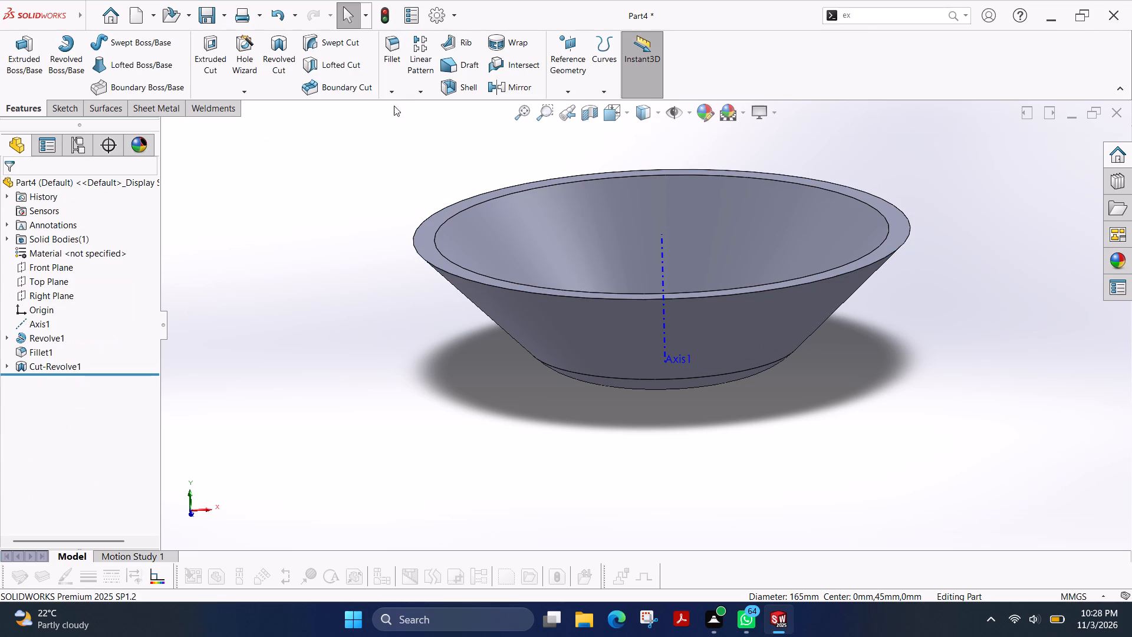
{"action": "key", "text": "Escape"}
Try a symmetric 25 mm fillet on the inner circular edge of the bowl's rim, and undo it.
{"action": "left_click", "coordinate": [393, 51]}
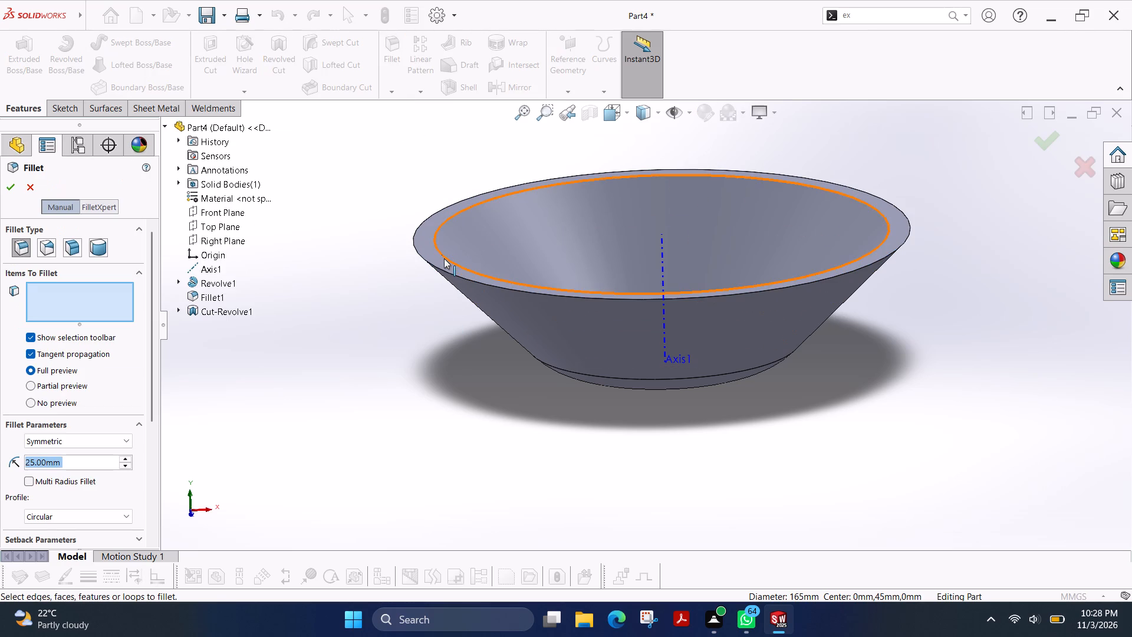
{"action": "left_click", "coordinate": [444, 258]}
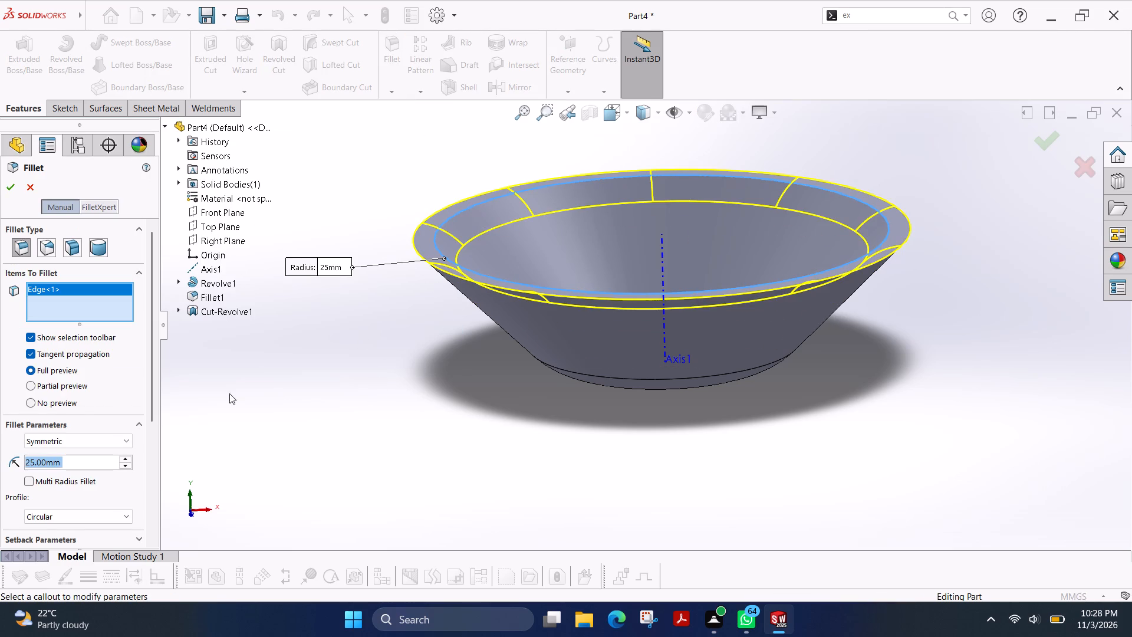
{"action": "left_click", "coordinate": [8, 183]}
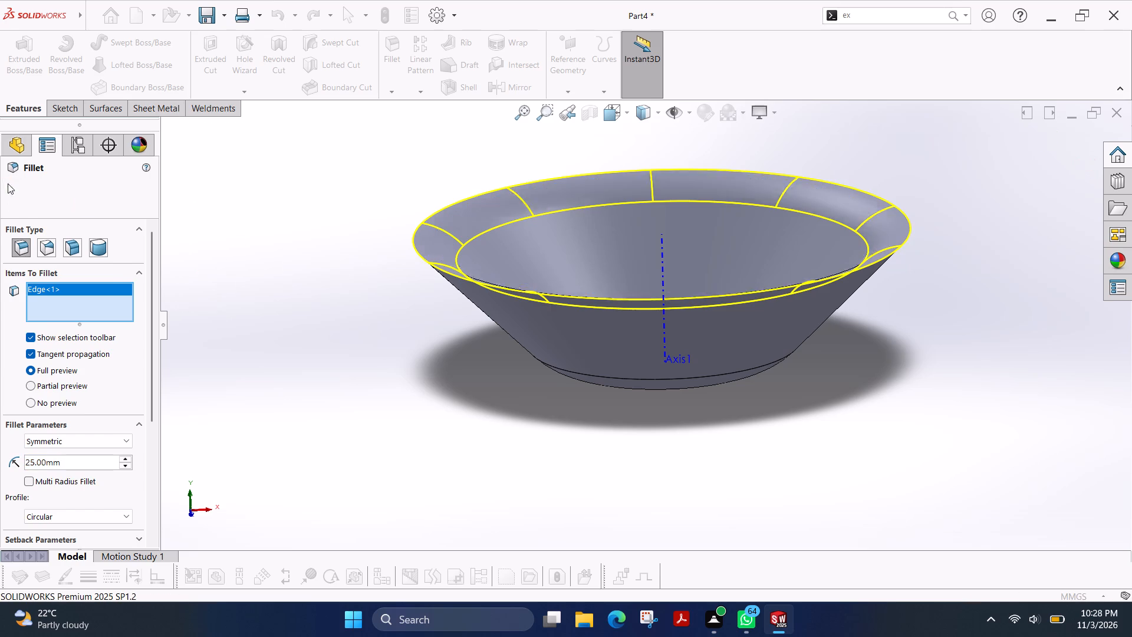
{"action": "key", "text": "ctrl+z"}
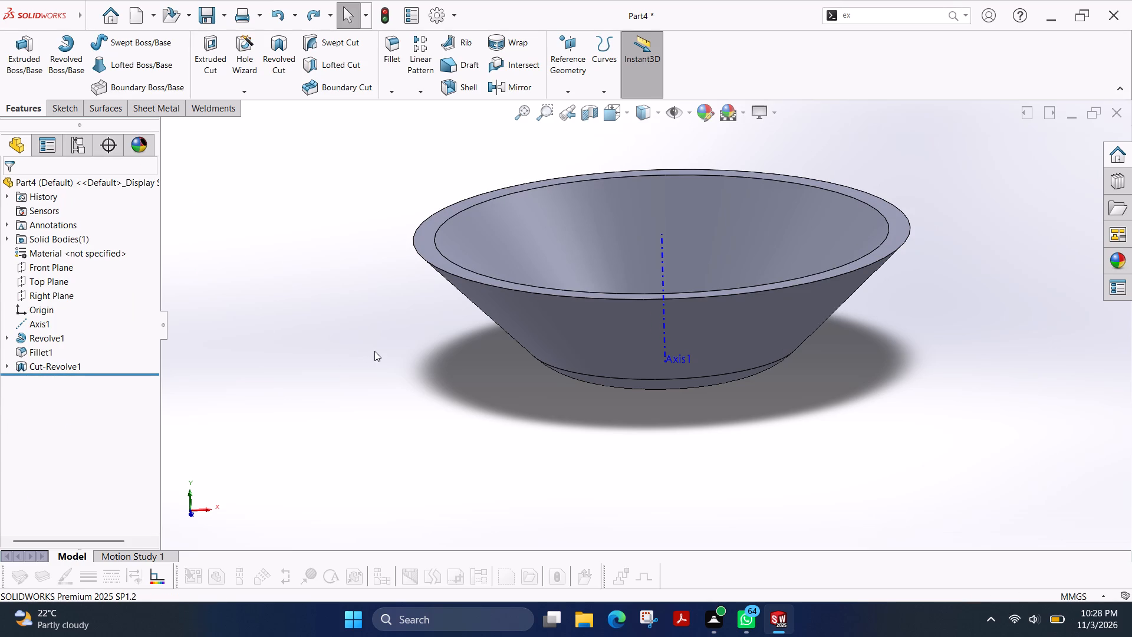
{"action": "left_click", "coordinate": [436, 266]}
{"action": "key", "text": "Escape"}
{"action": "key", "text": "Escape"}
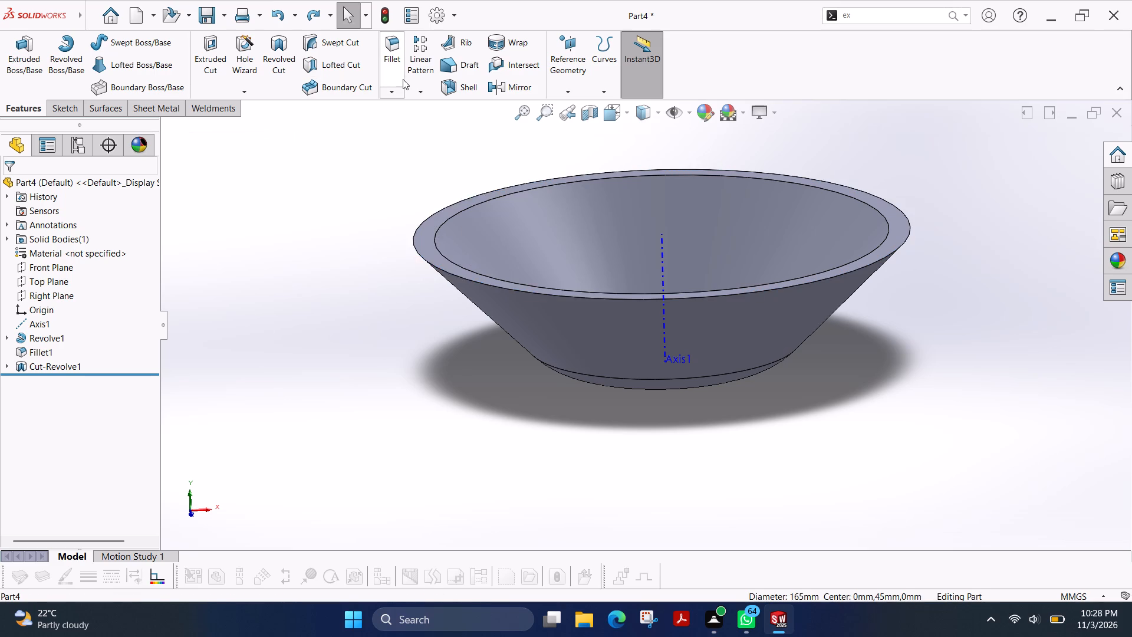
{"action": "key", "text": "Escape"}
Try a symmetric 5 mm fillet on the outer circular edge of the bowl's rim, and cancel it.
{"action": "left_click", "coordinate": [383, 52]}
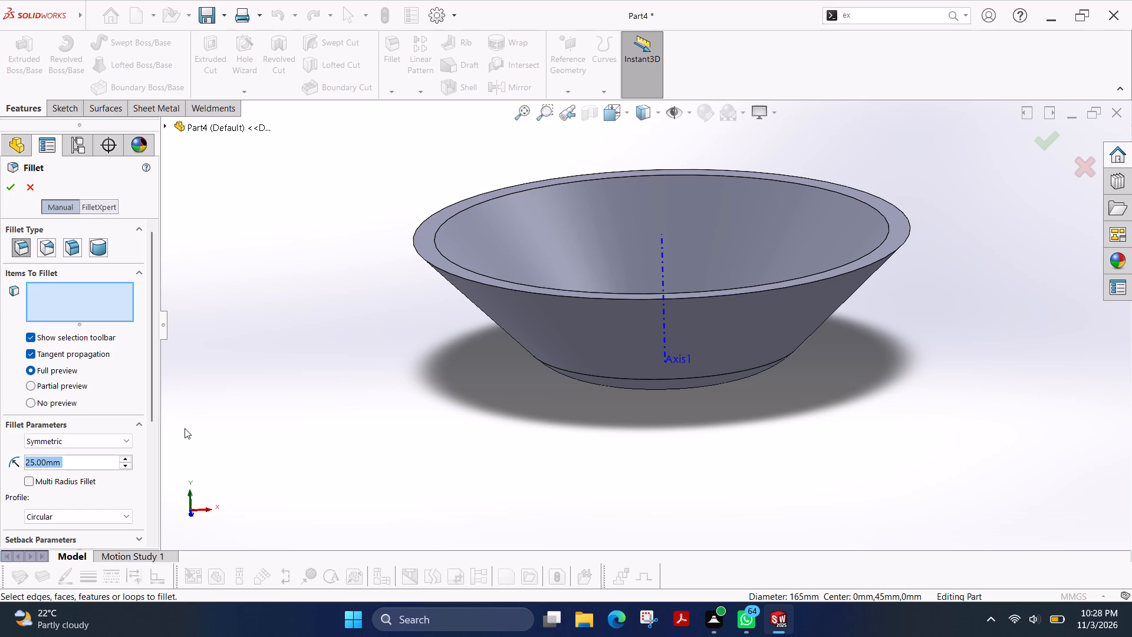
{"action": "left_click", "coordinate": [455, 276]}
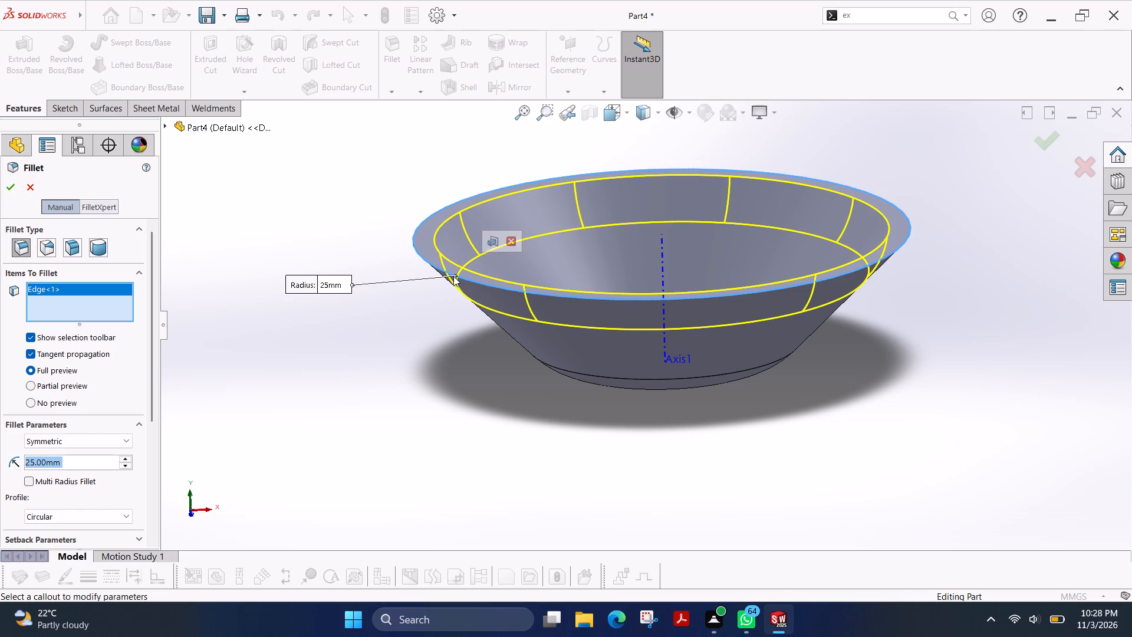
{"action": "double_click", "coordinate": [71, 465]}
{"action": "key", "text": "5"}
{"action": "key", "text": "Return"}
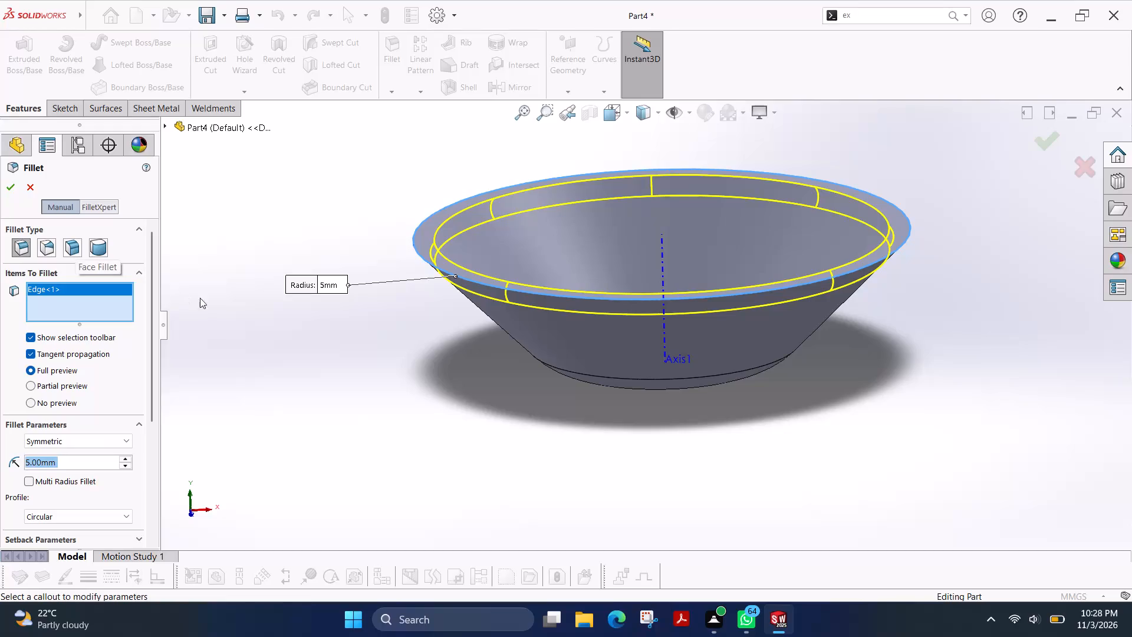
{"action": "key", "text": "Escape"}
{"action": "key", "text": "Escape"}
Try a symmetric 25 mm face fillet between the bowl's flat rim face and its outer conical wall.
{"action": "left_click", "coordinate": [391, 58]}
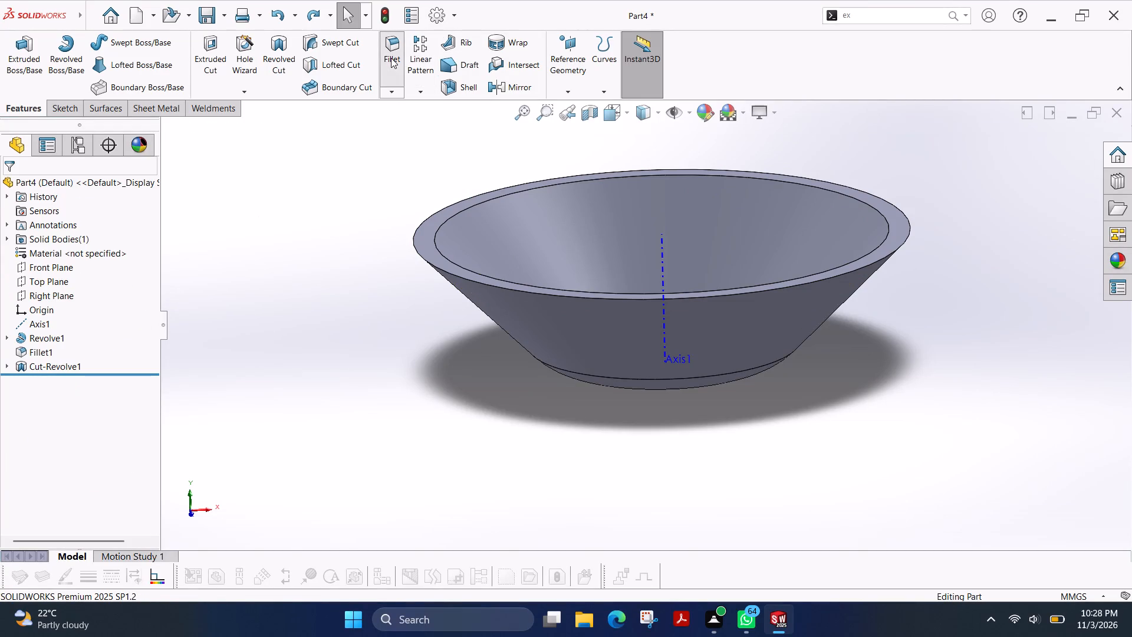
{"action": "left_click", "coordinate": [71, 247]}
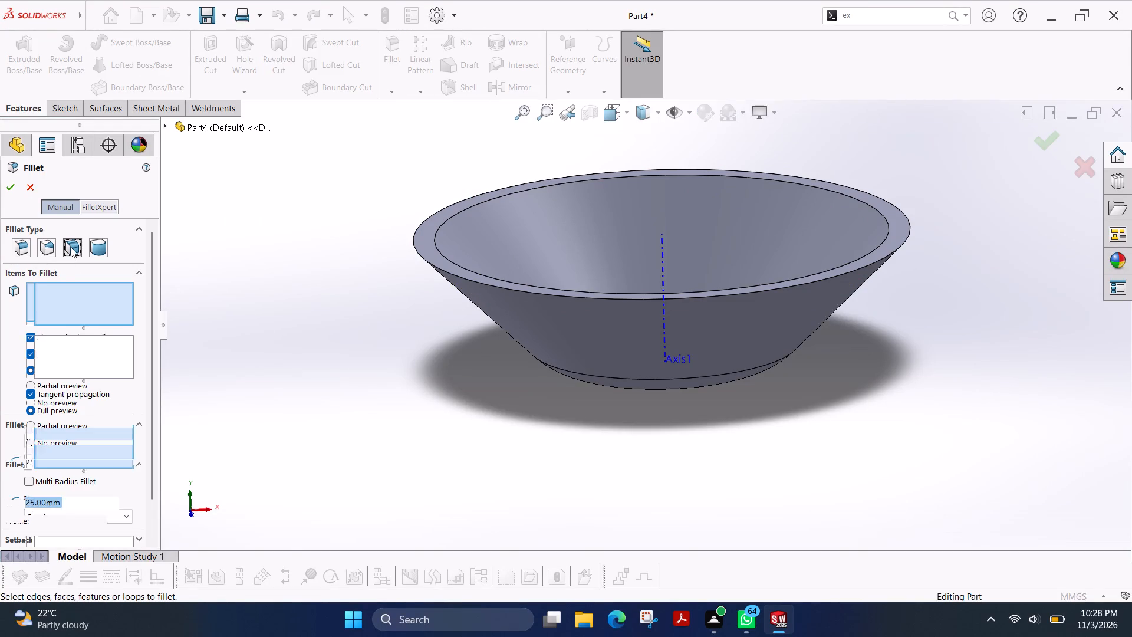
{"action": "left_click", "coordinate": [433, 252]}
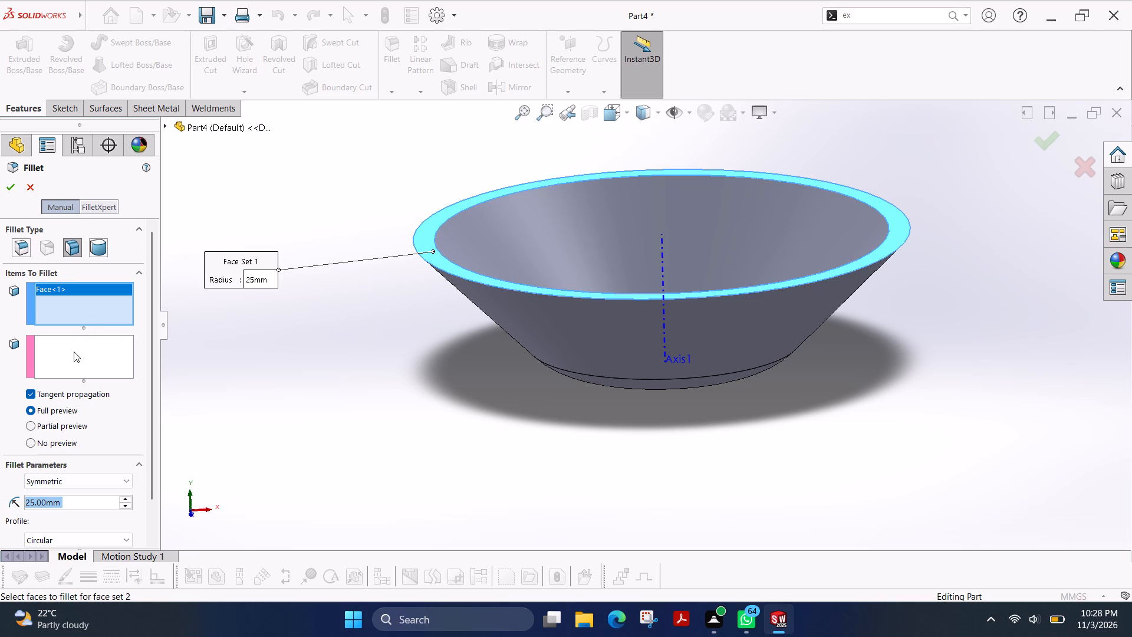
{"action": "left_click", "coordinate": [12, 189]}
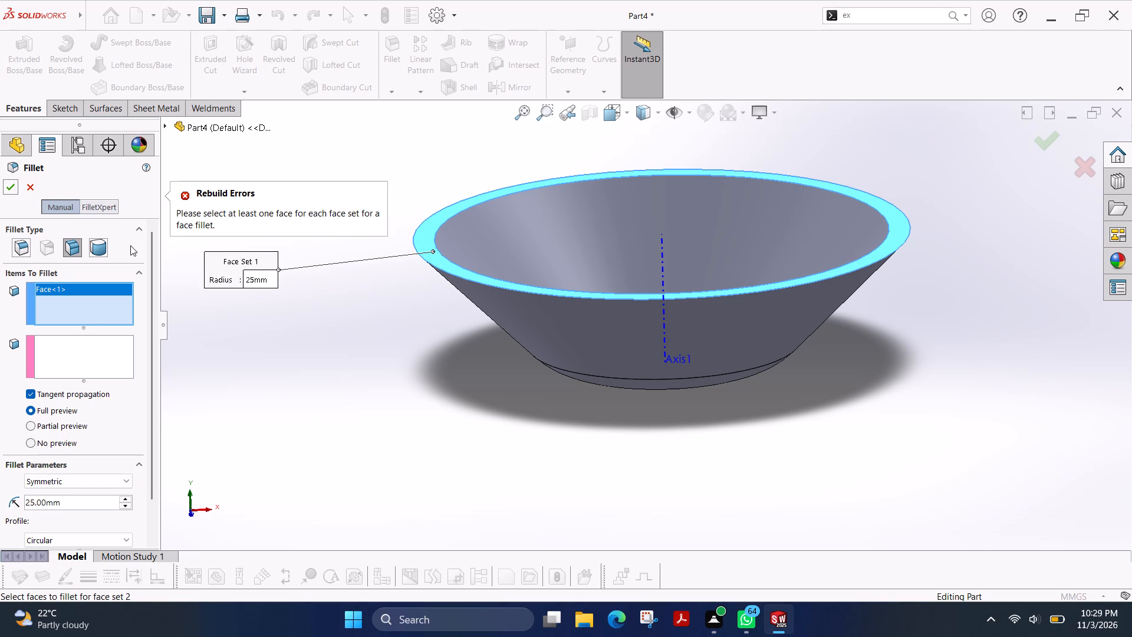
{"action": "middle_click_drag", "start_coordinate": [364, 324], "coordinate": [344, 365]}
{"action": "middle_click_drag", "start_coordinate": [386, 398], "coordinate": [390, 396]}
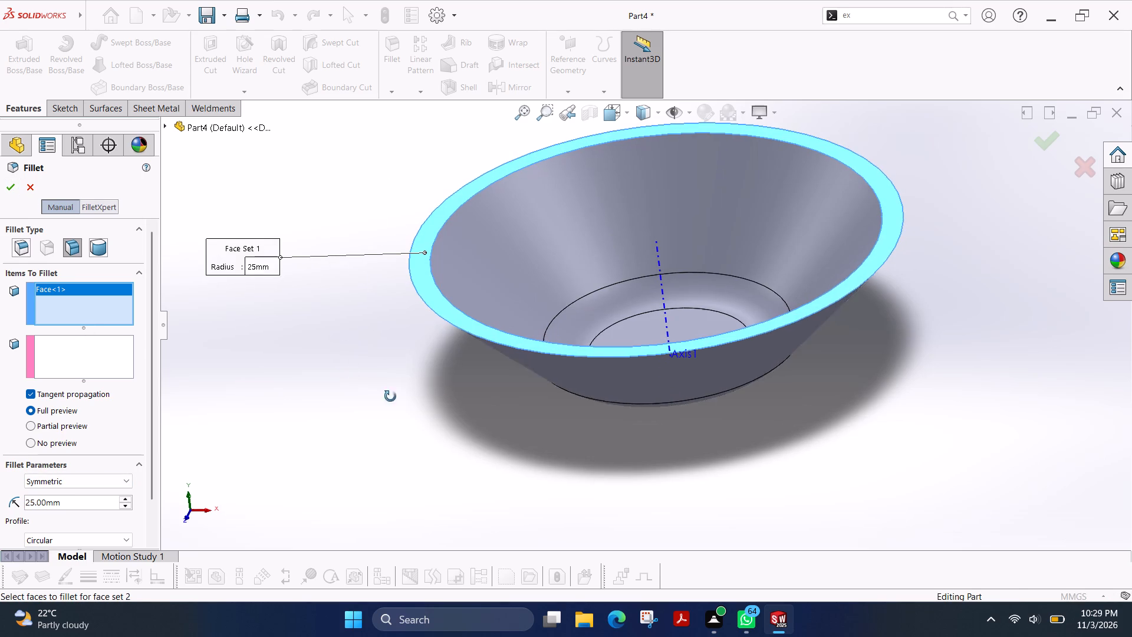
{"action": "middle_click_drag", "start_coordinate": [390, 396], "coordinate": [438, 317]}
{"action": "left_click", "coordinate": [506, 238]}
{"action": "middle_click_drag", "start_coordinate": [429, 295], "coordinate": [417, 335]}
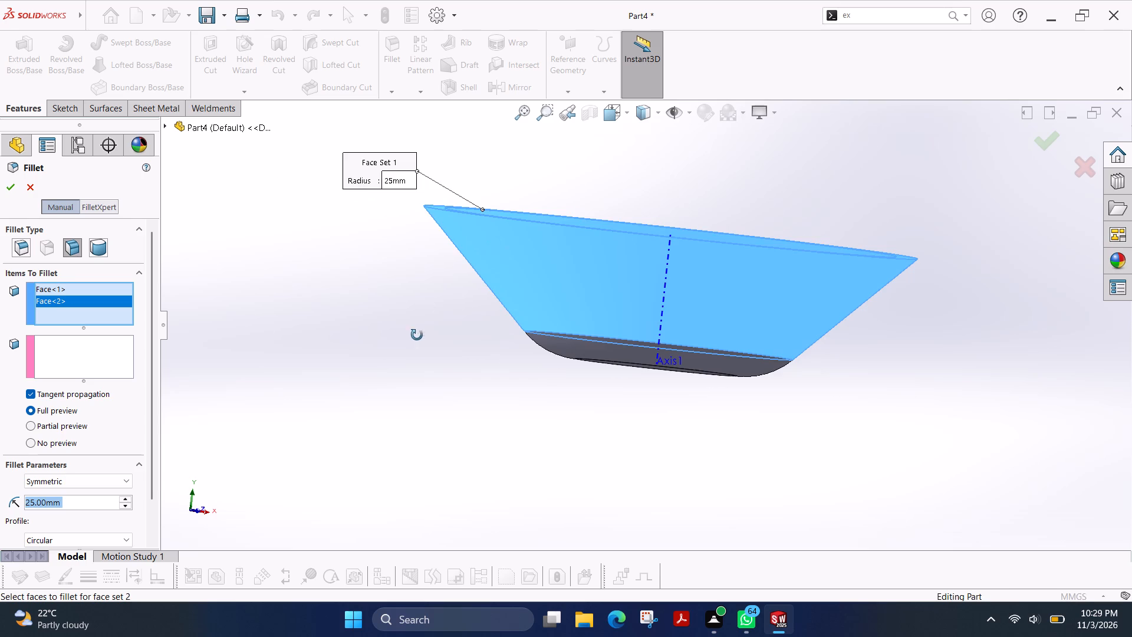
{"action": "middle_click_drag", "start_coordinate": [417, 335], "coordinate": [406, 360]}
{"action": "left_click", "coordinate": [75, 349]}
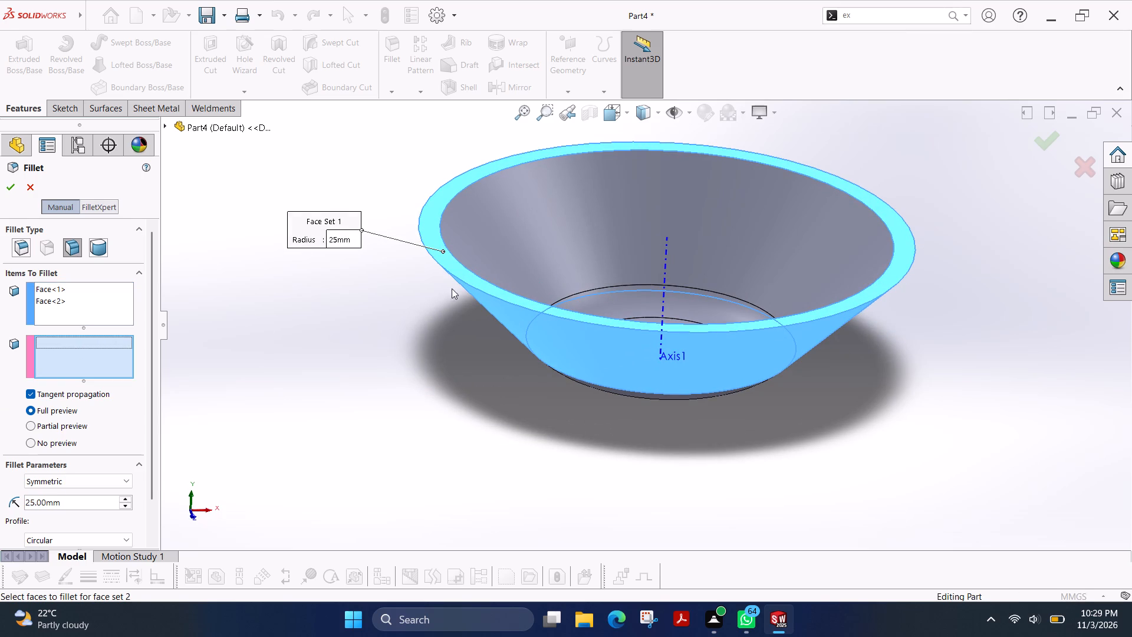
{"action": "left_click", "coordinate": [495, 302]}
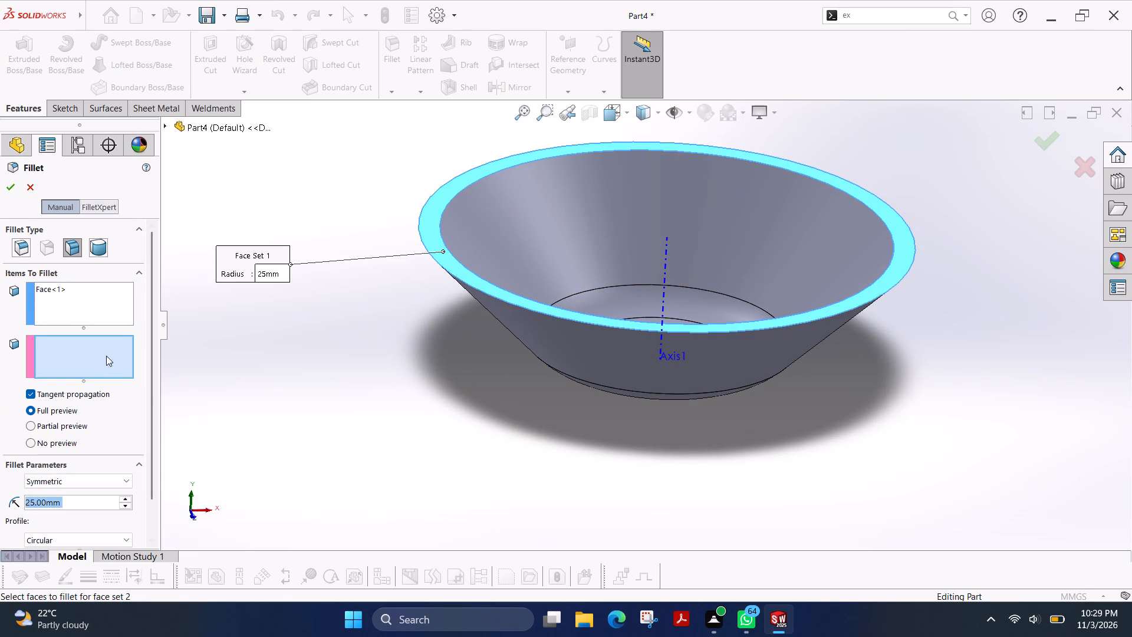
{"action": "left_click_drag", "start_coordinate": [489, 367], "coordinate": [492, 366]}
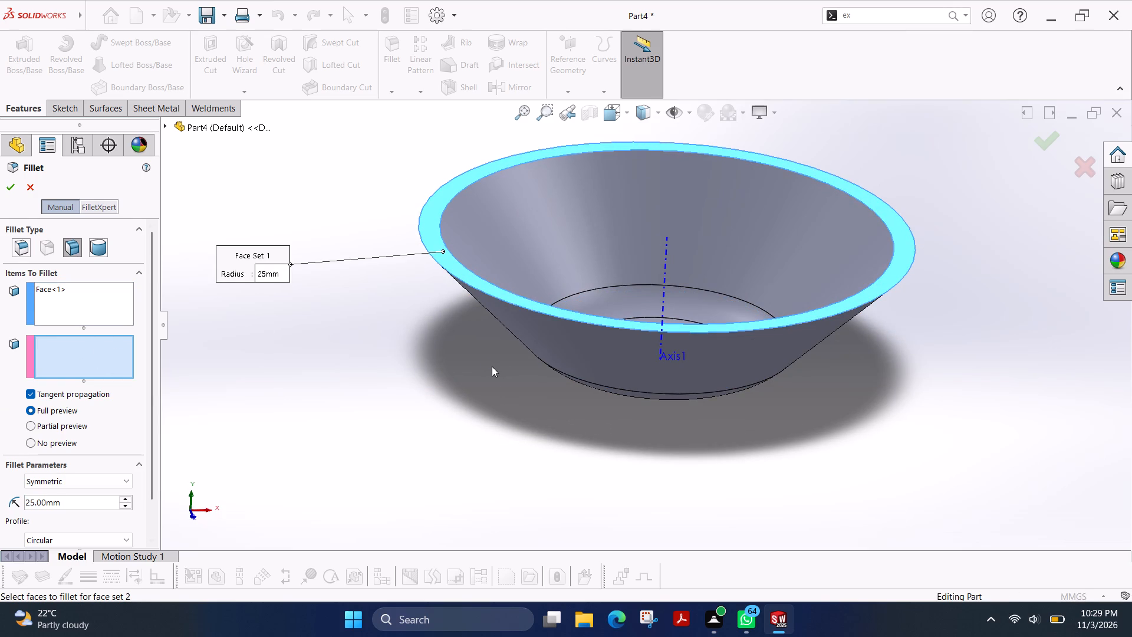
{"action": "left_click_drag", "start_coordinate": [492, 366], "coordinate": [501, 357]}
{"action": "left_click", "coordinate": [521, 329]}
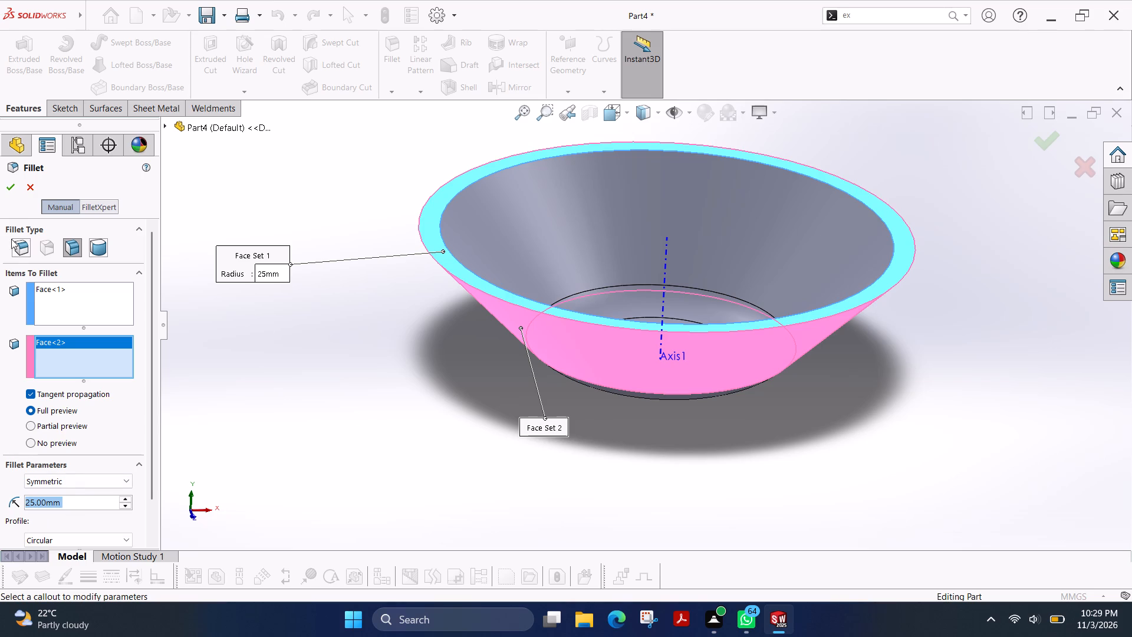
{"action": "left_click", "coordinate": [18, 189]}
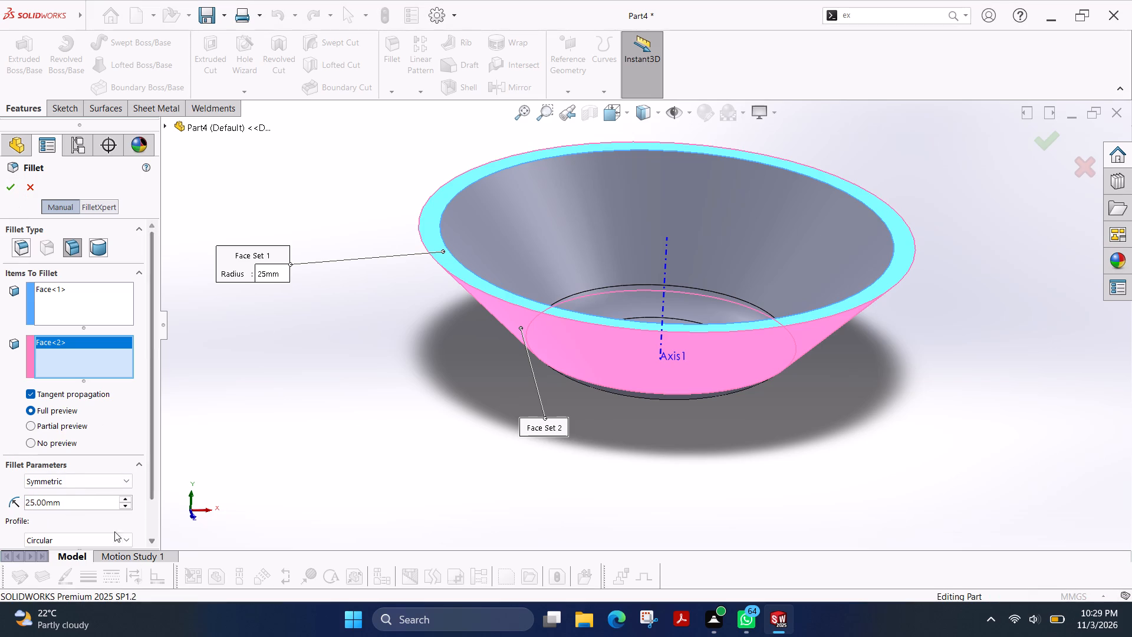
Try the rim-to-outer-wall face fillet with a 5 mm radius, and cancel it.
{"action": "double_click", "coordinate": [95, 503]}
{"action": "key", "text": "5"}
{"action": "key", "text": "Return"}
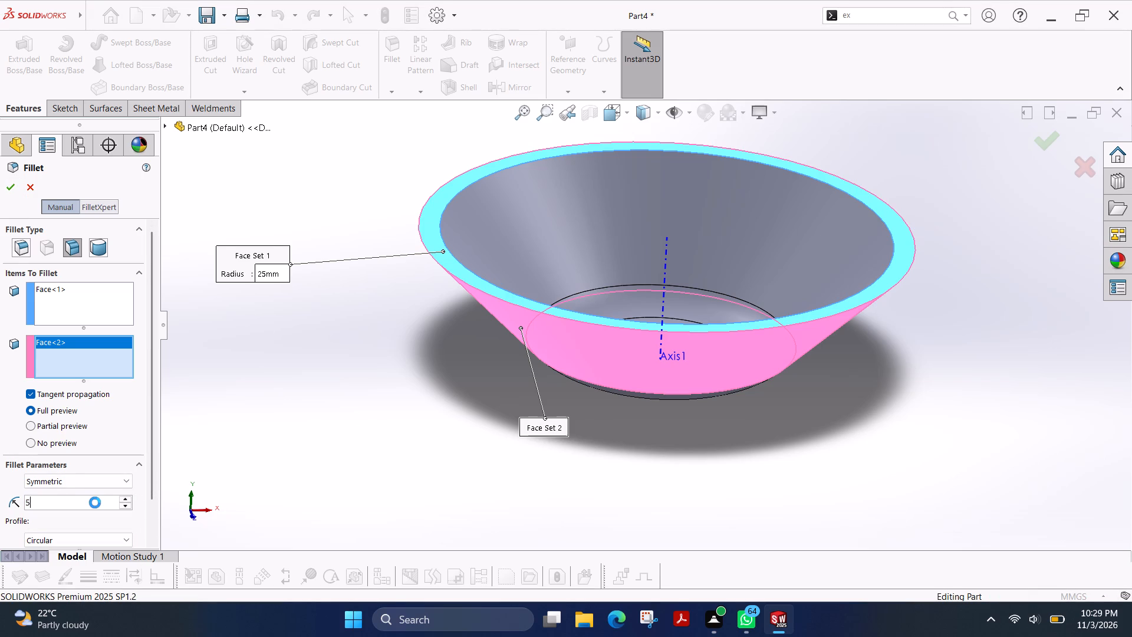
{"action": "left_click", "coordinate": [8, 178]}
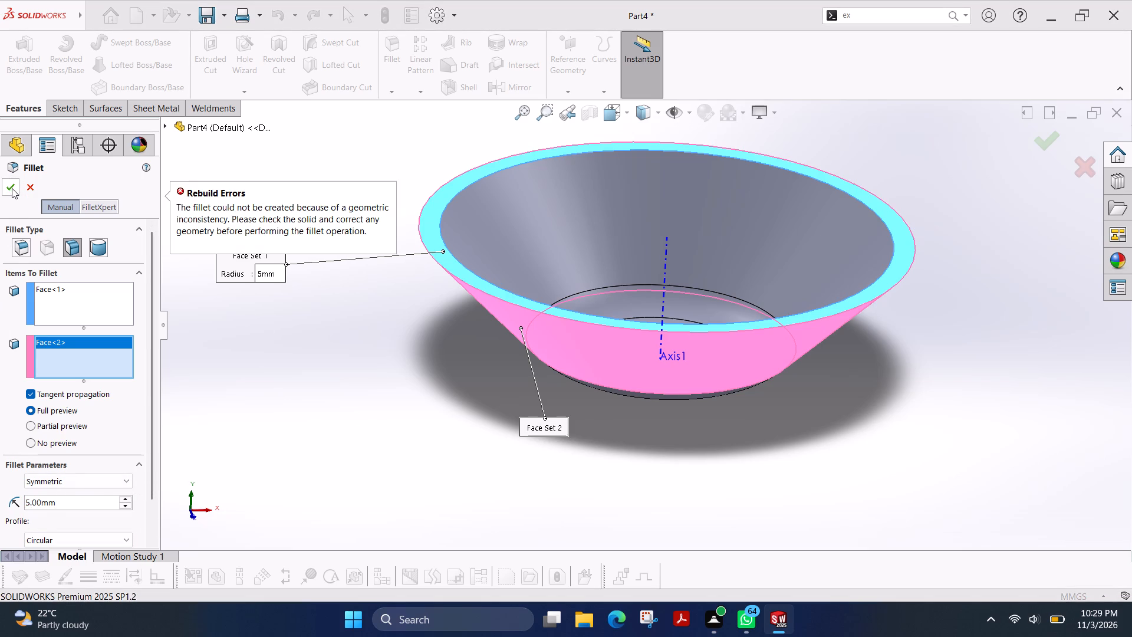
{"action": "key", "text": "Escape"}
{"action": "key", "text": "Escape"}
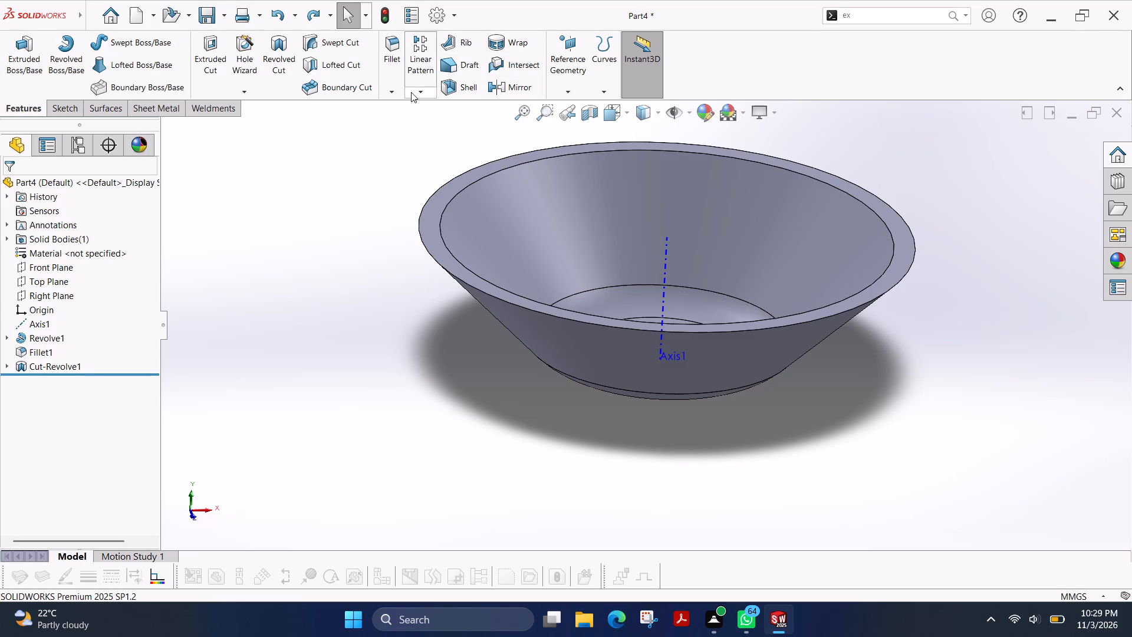
Round the rim with a full round fillet, using the outer wall and inner wall as side faces and the flat rim as the center face.
{"action": "left_click", "coordinate": [394, 61]}
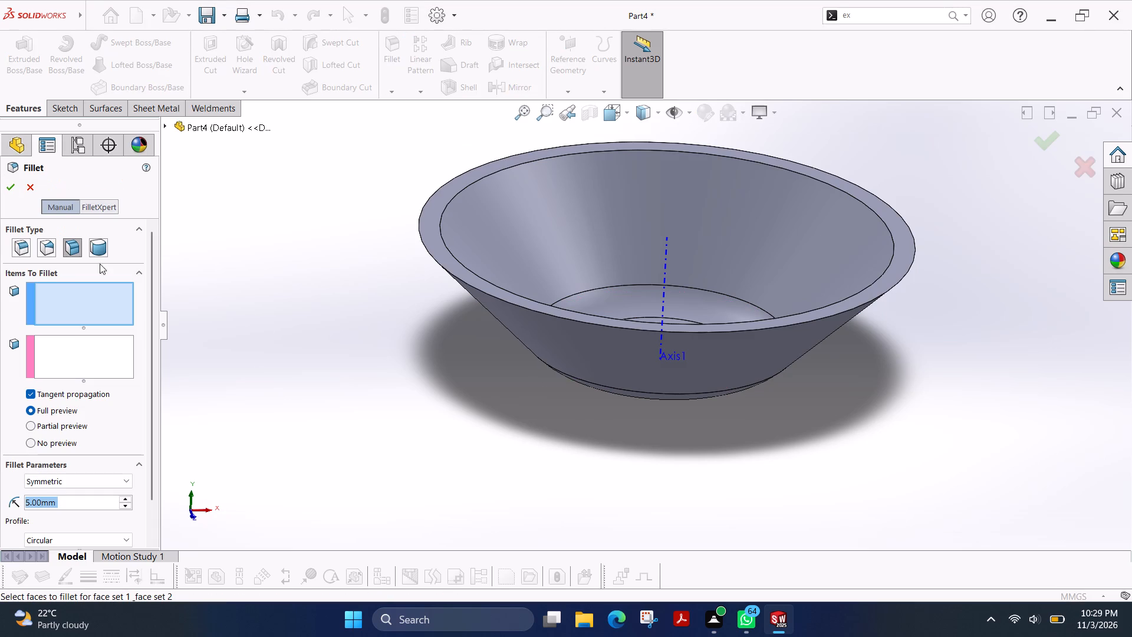
{"action": "left_click", "coordinate": [88, 250]}
{"action": "left_click", "coordinate": [96, 248]}
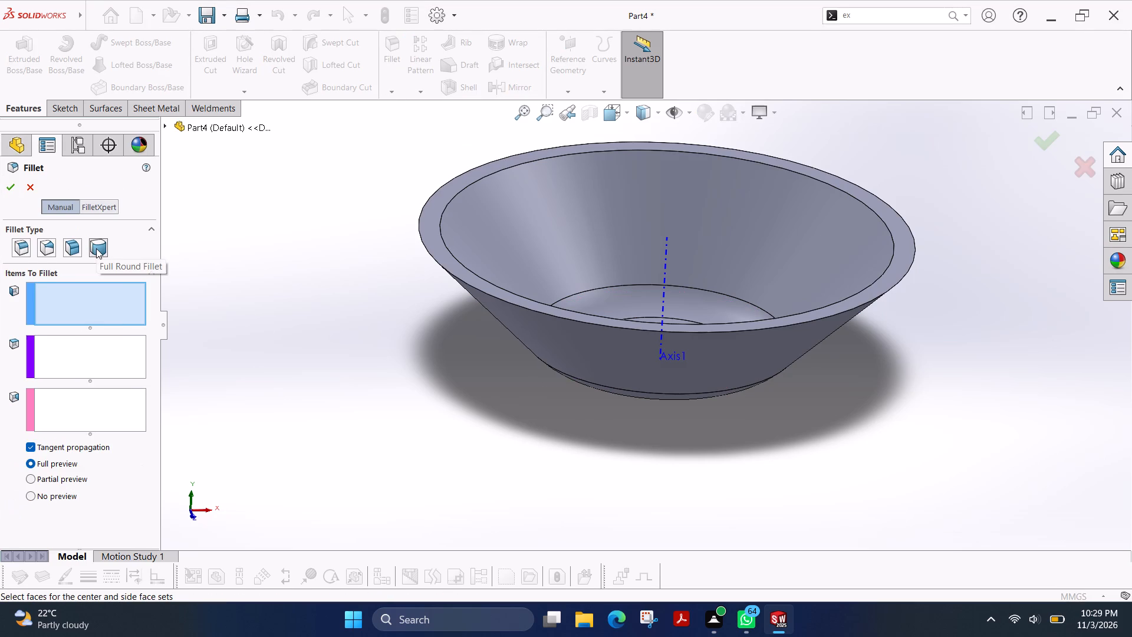
{"action": "left_click", "coordinate": [499, 316]}
{"action": "left_click", "coordinate": [490, 214]}
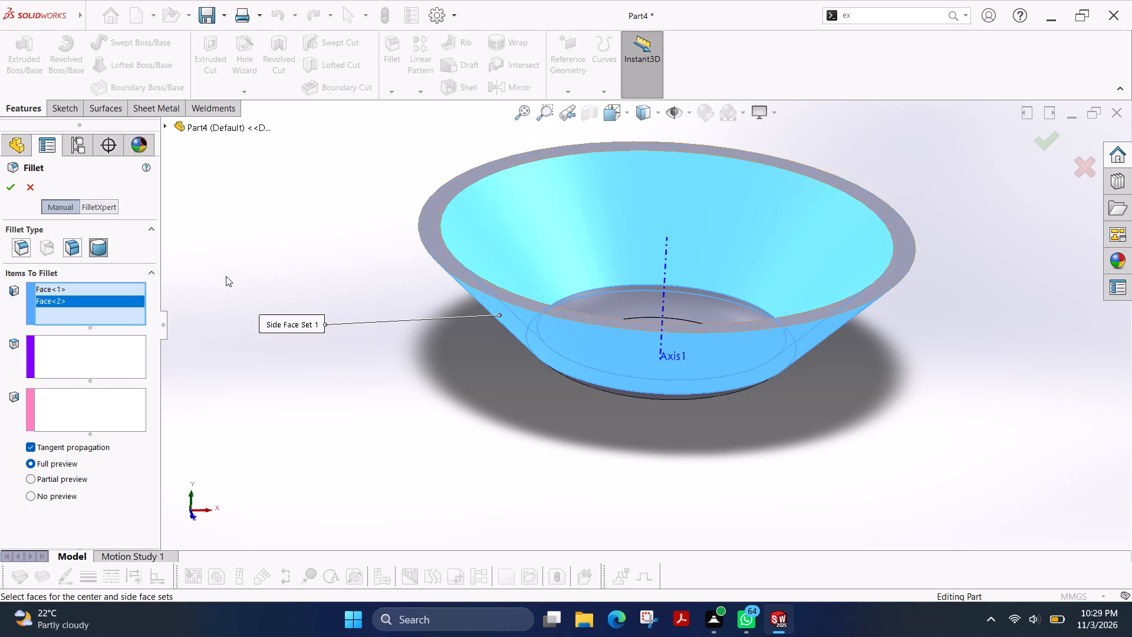
{"action": "left_click", "coordinate": [84, 305]}
{"action": "right_click", "coordinate": [84, 305]}
{"action": "left_click", "coordinate": [111, 326]}
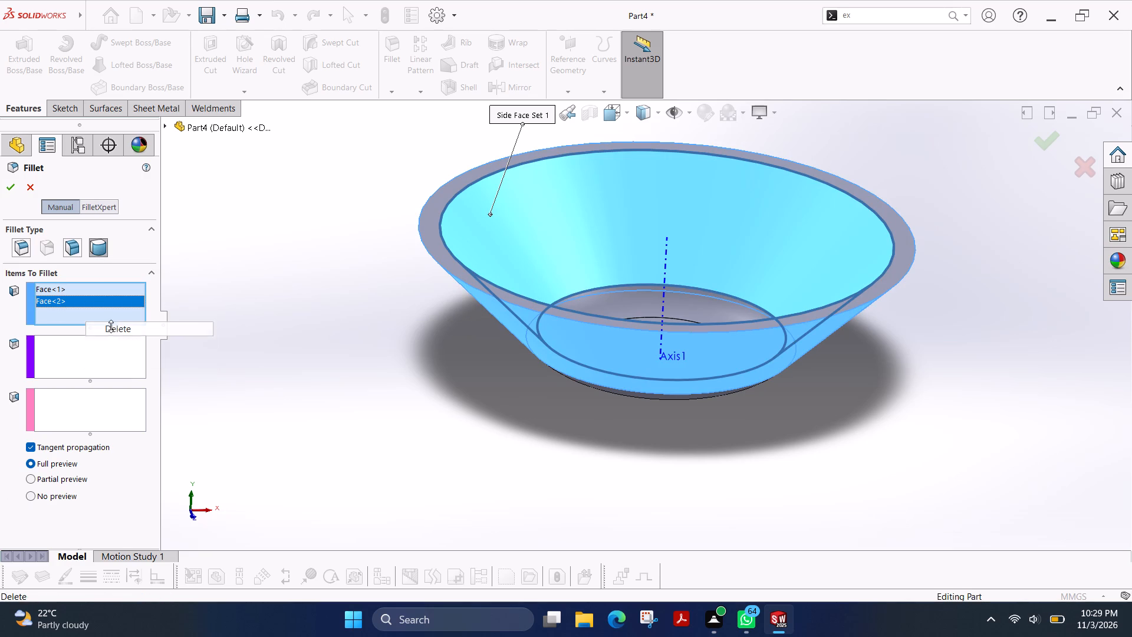
{"action": "left_click", "coordinate": [74, 359]}
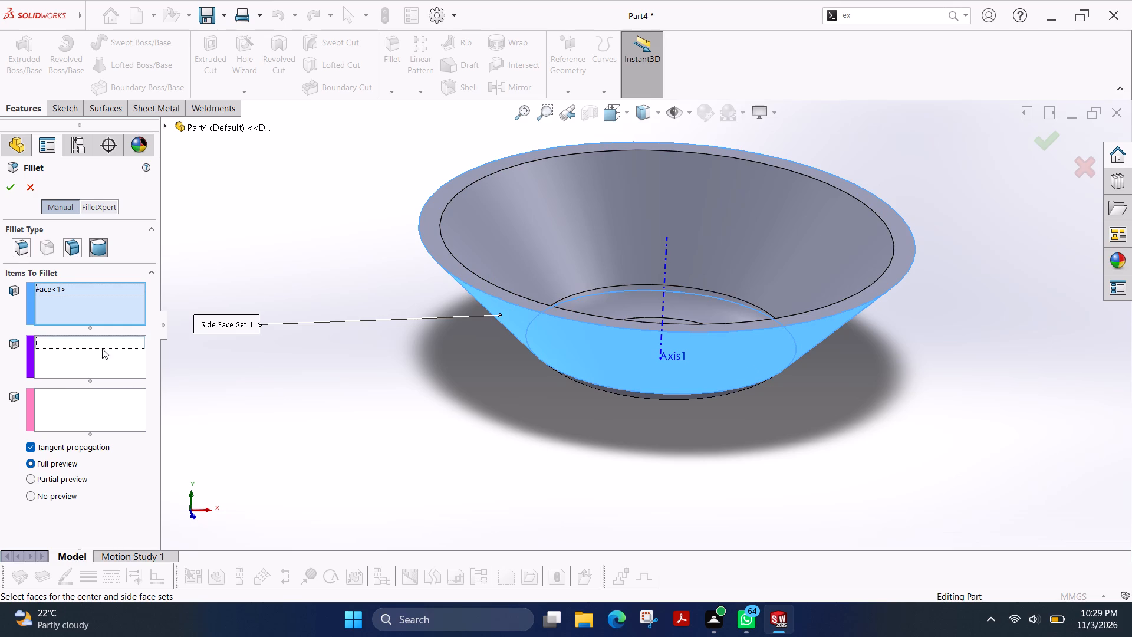
{"action": "left_click", "coordinate": [432, 244]}
{"action": "left_click", "coordinate": [120, 415]}
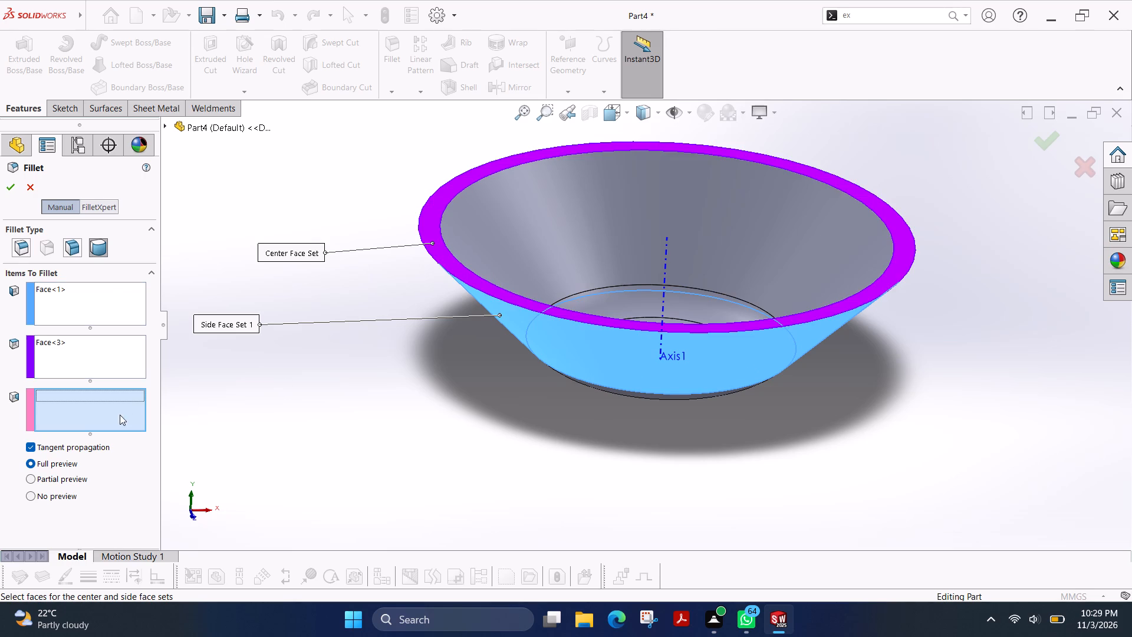
{"action": "left_click", "coordinate": [505, 216]}
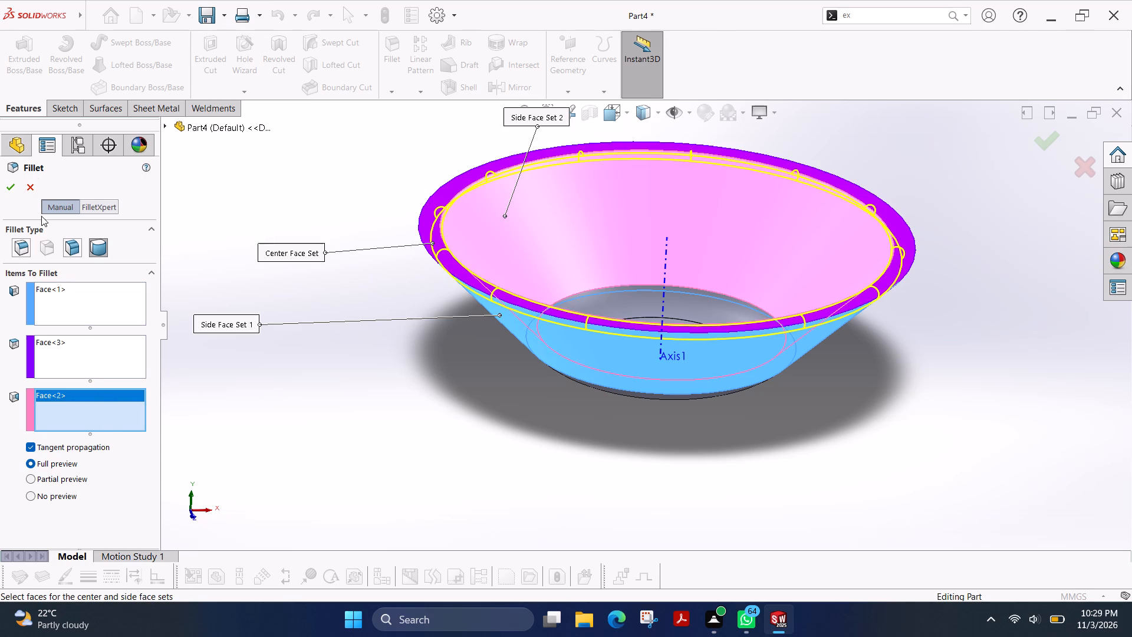
{"action": "left_click", "coordinate": [14, 184]}
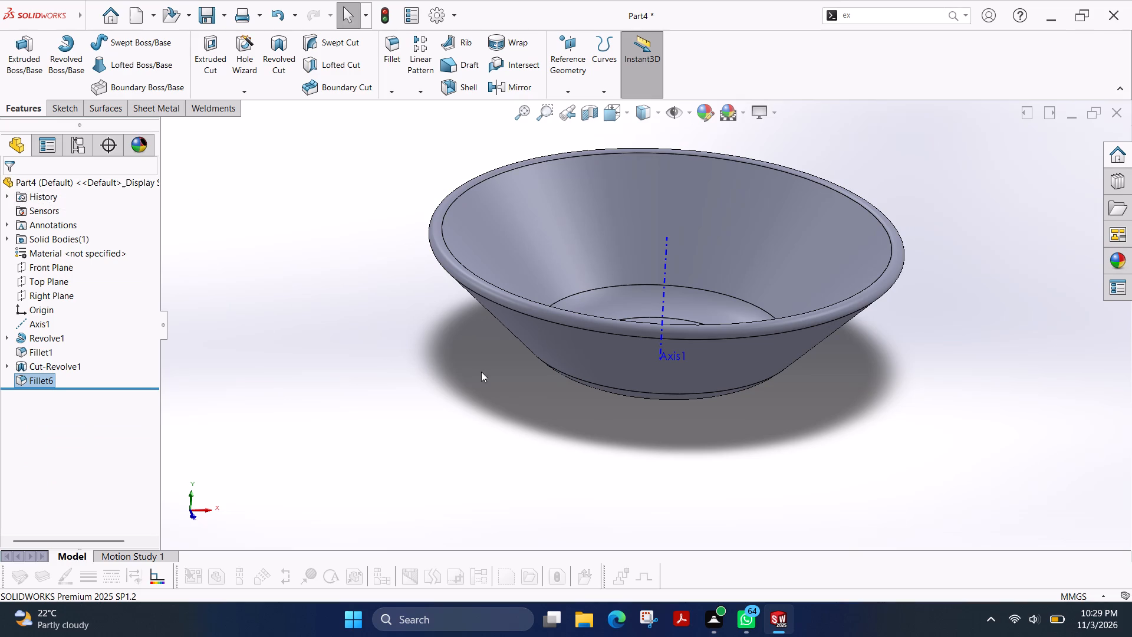
Set the model's display style to Shaded without edges.
{"action": "middle_click_drag", "start_coordinate": [498, 395], "coordinate": [459, 307]}
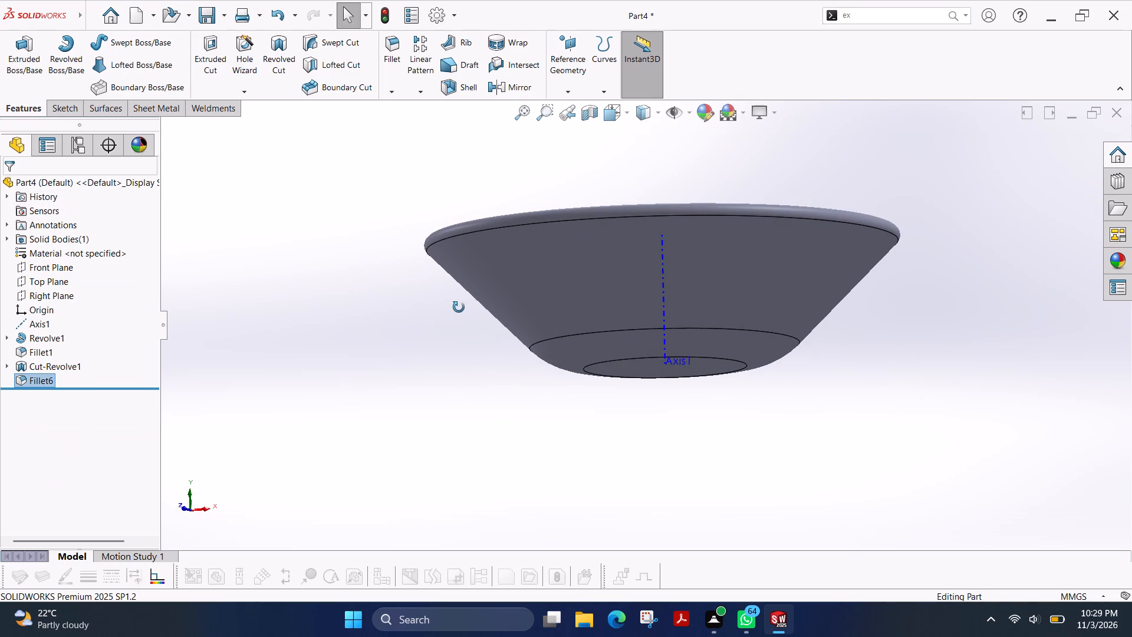
{"action": "middle_click_drag", "start_coordinate": [459, 307], "coordinate": [436, 364]}
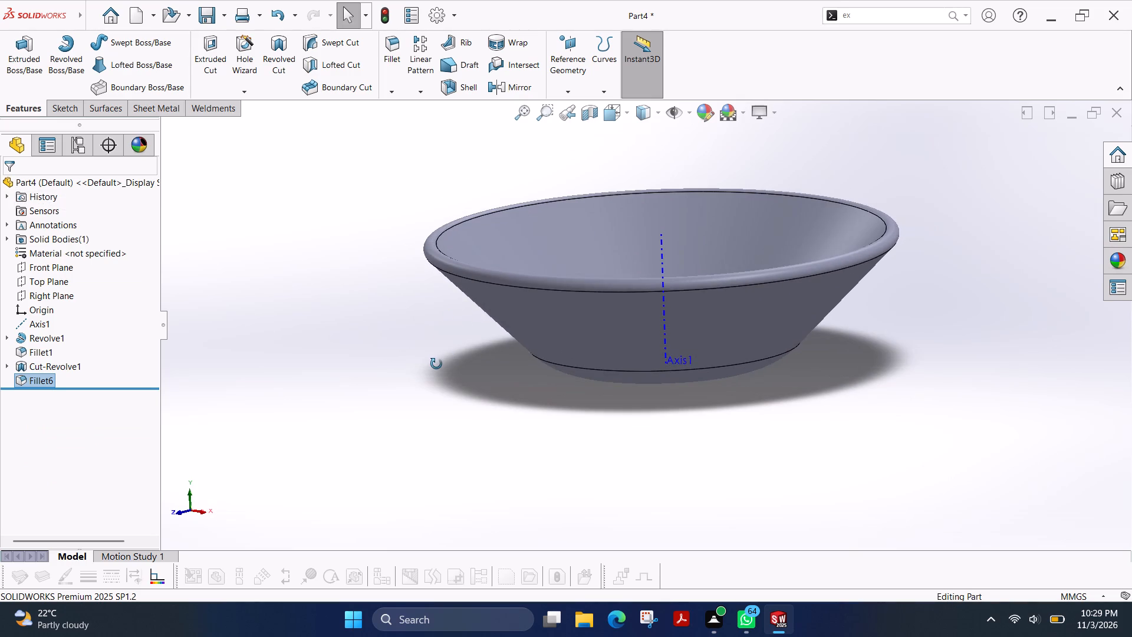
{"action": "middle_click_drag", "start_coordinate": [436, 364], "coordinate": [449, 439]}
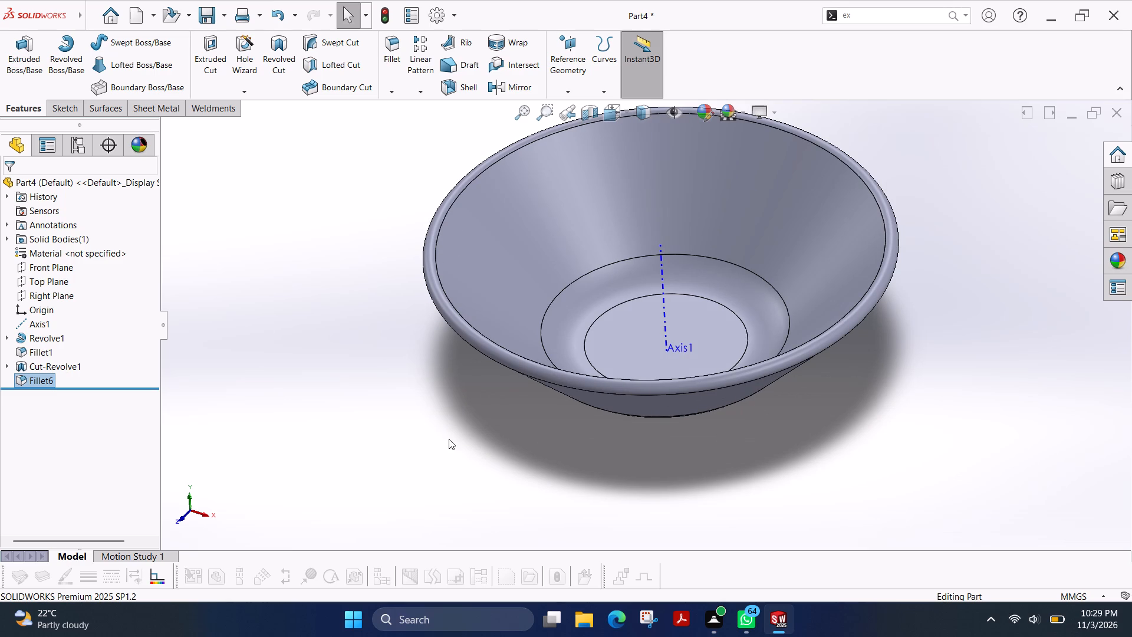
{"action": "middle_click_drag", "start_coordinate": [414, 429], "coordinate": [422, 441]}
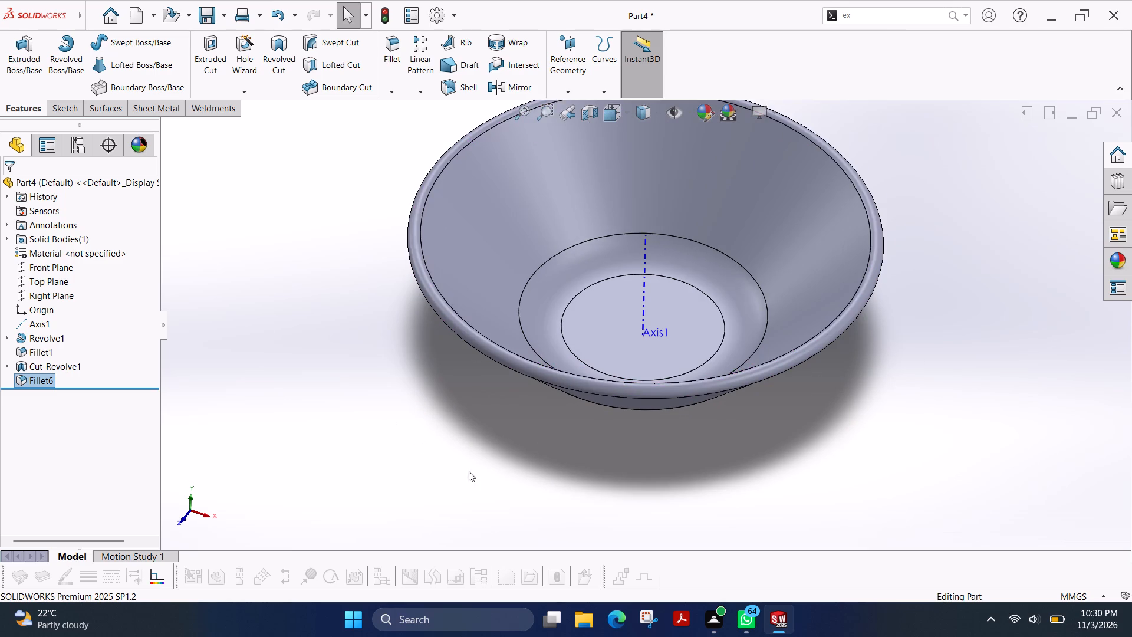
{"action": "left_click", "coordinate": [642, 114]}
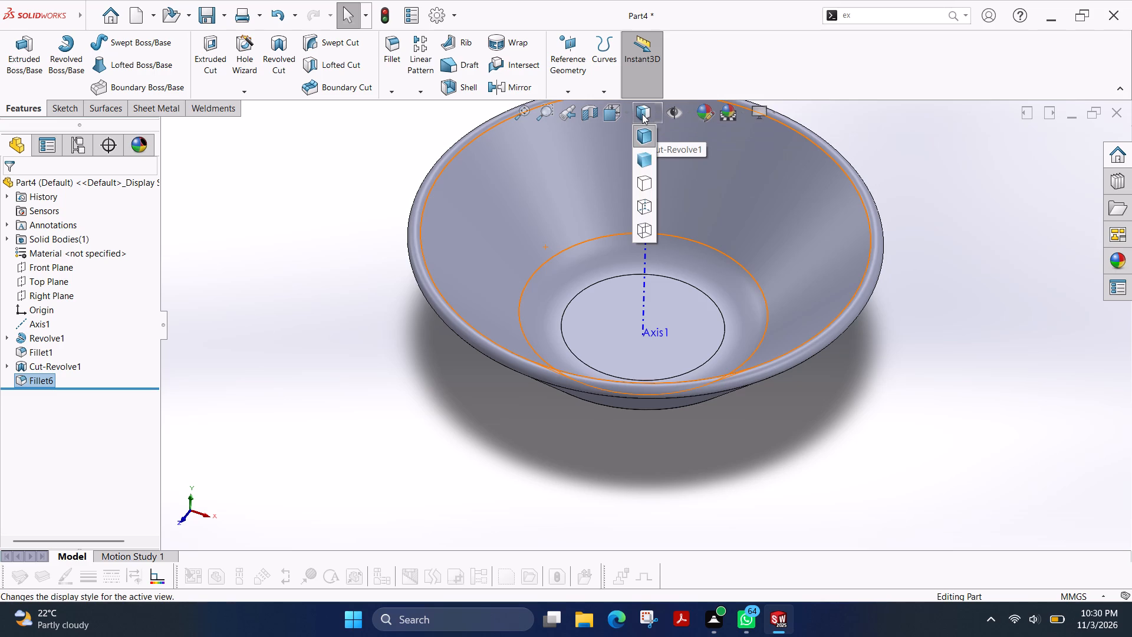
{"action": "left_click", "coordinate": [644, 155]}
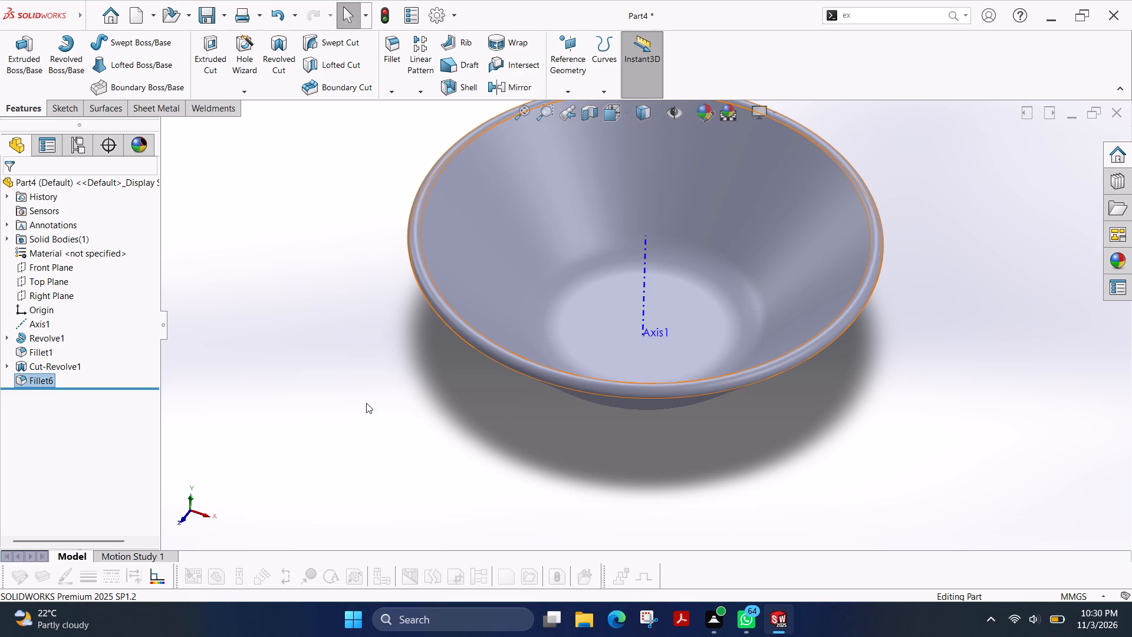
Hide the reference axis Axis1 in the middle of the bowl.
{"action": "scroll", "coordinate": [386, 363], "scroll_direction": "up", "scroll_amount": 1}
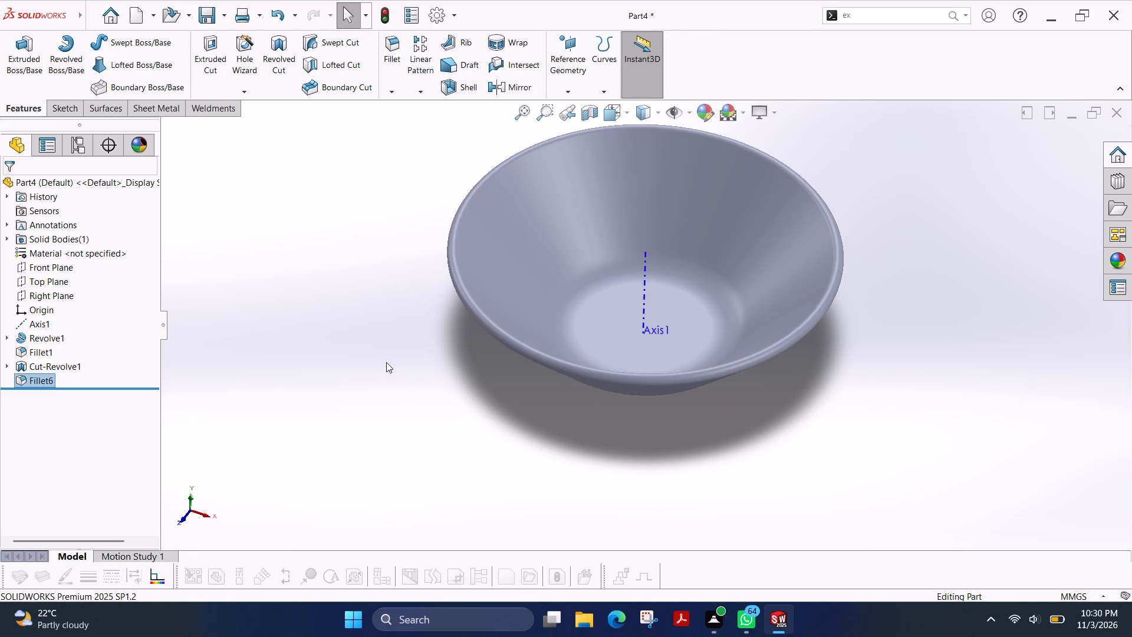
{"action": "middle_click_drag", "start_coordinate": [393, 392], "coordinate": [389, 360]}
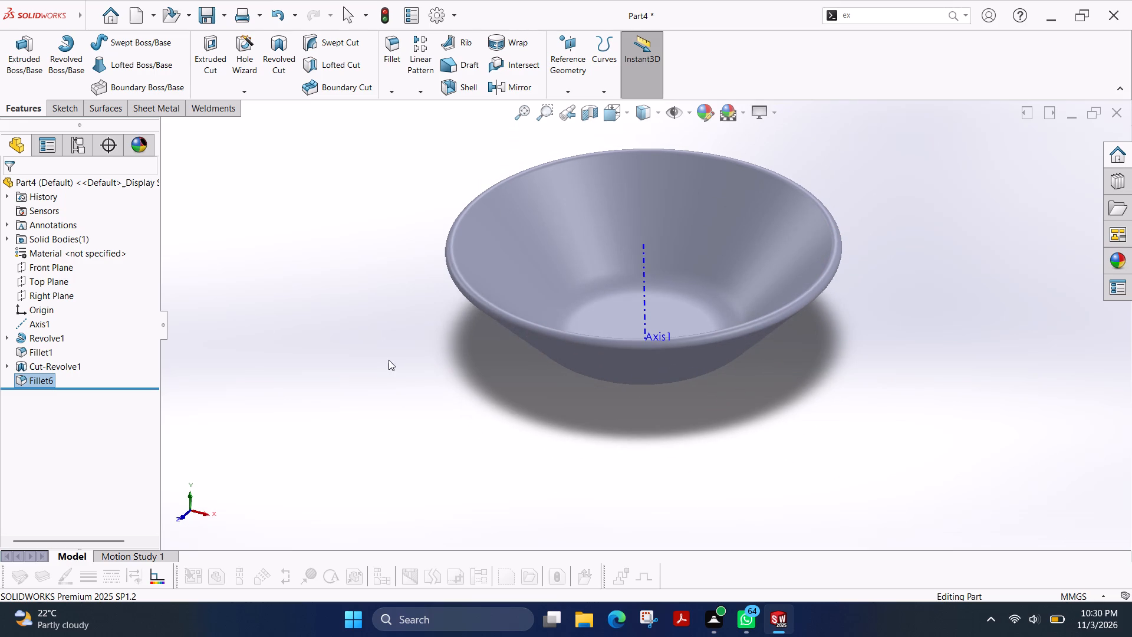
{"action": "middle_click_drag", "start_coordinate": [389, 360], "coordinate": [384, 376]}
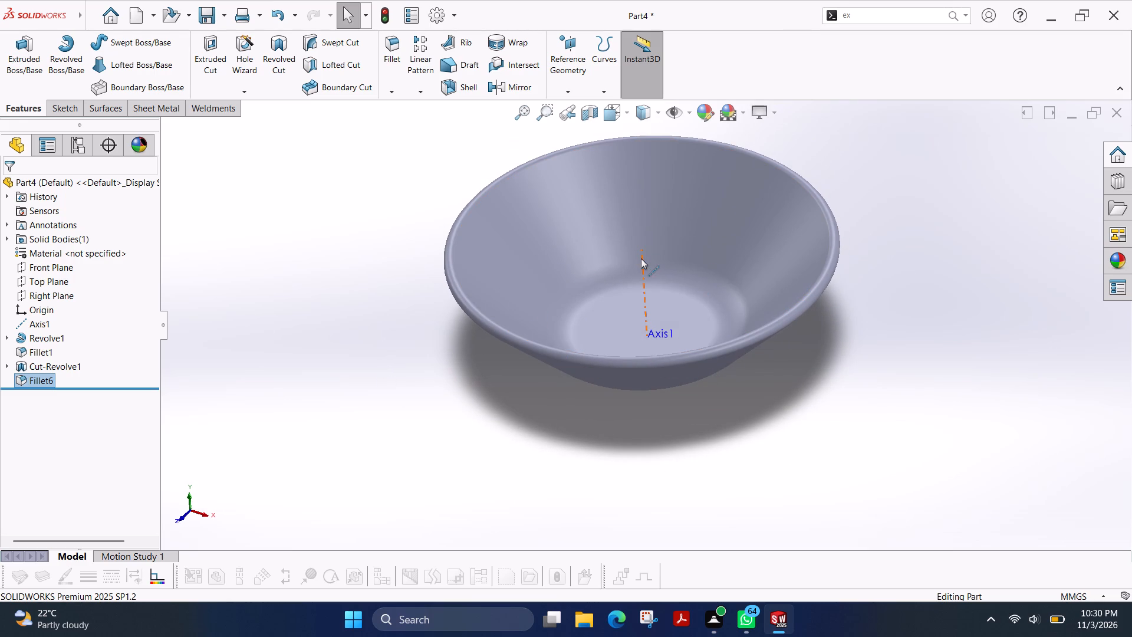
{"action": "right_click", "coordinate": [641, 258]}
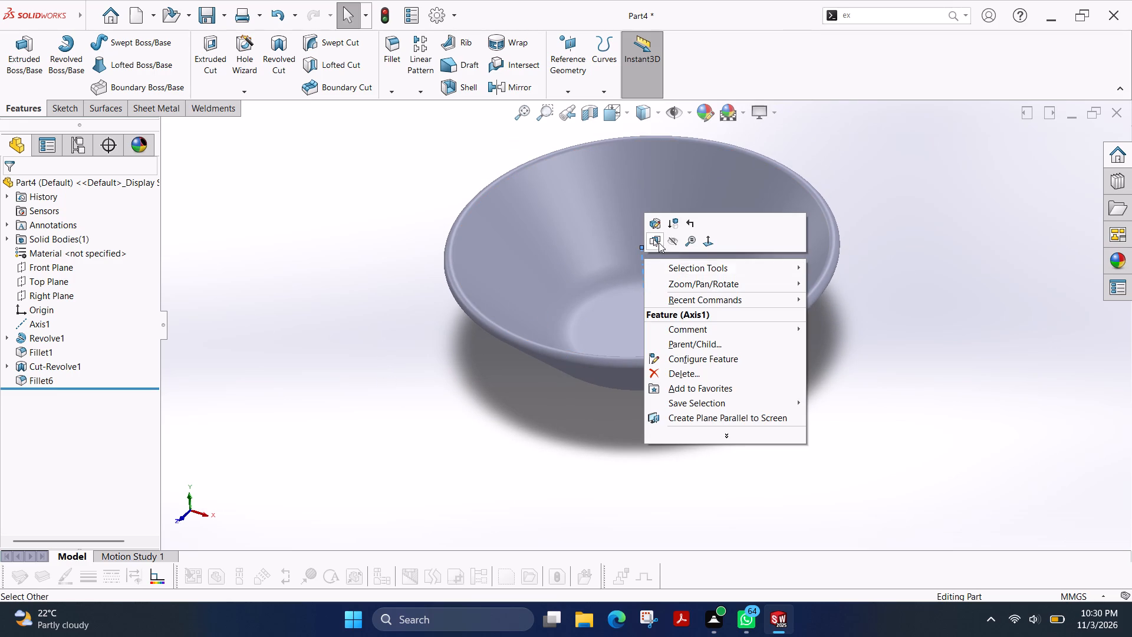
{"action": "left_click", "coordinate": [666, 242]}
Save the part as fujiPart164 in the solidworks folder inside fuji drawing file on the Desktop.
{"action": "key", "text": "ctrl+s"}
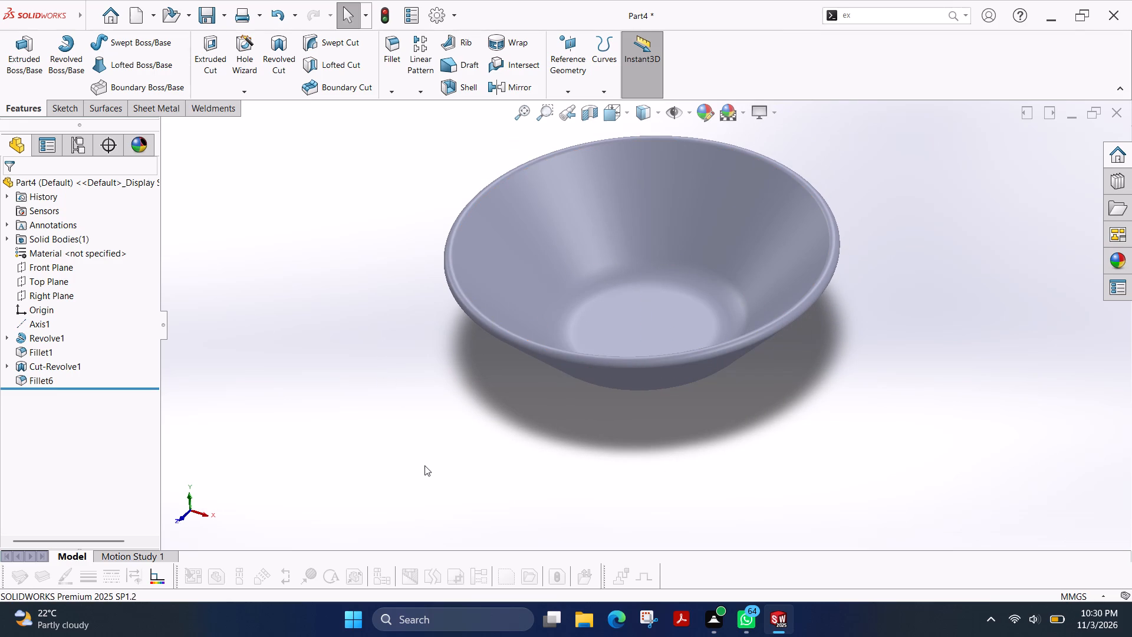
{"action": "left_click", "coordinate": [160, 35]}
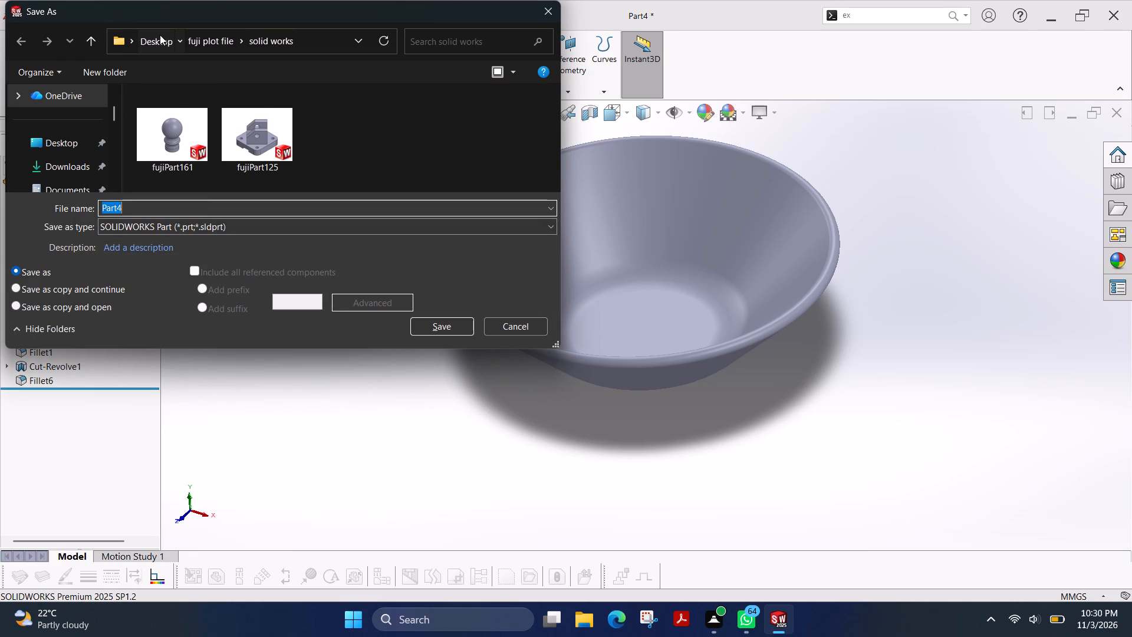
{"action": "double_click", "coordinate": [203, 147]}
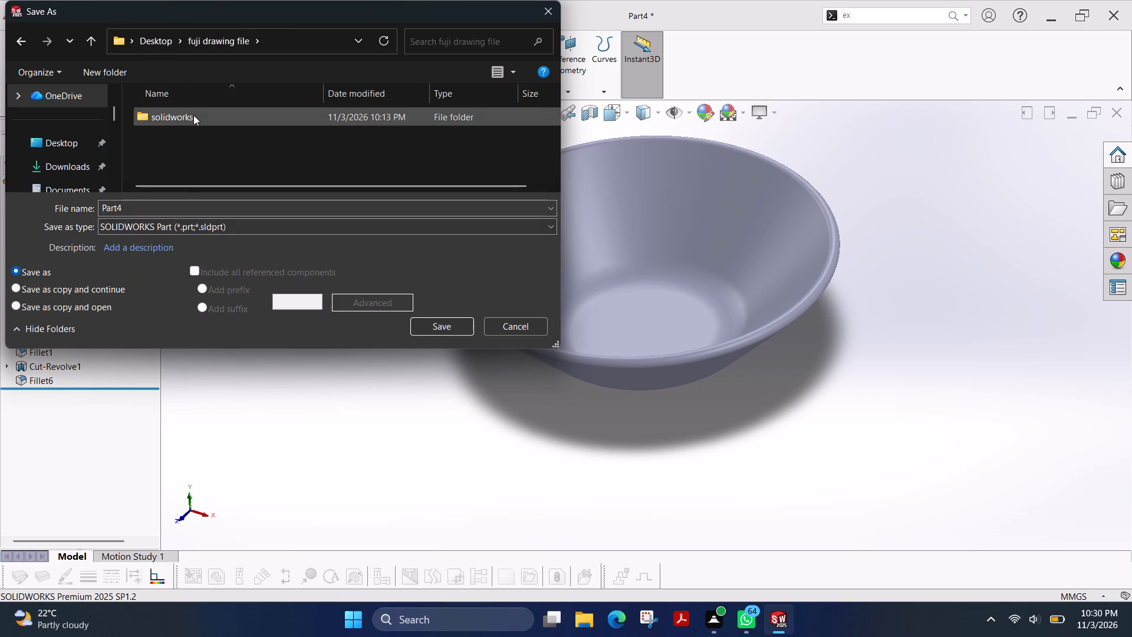
{"action": "double_click", "coordinate": [193, 113]}
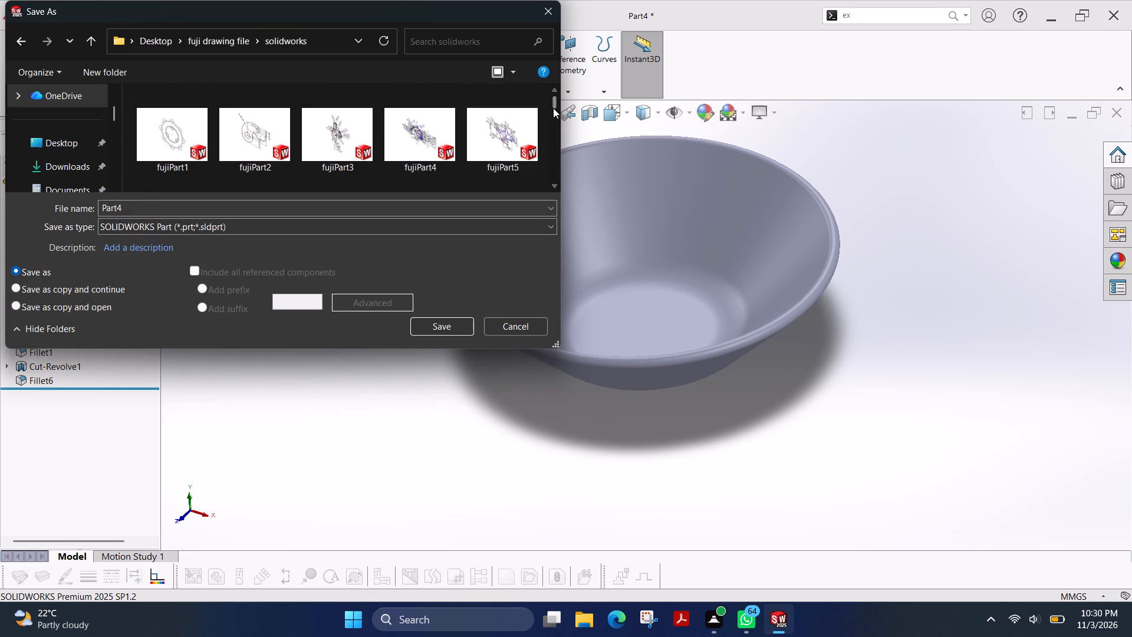
{"action": "left_click_drag", "start_coordinate": [556, 105], "coordinate": [560, 193]}
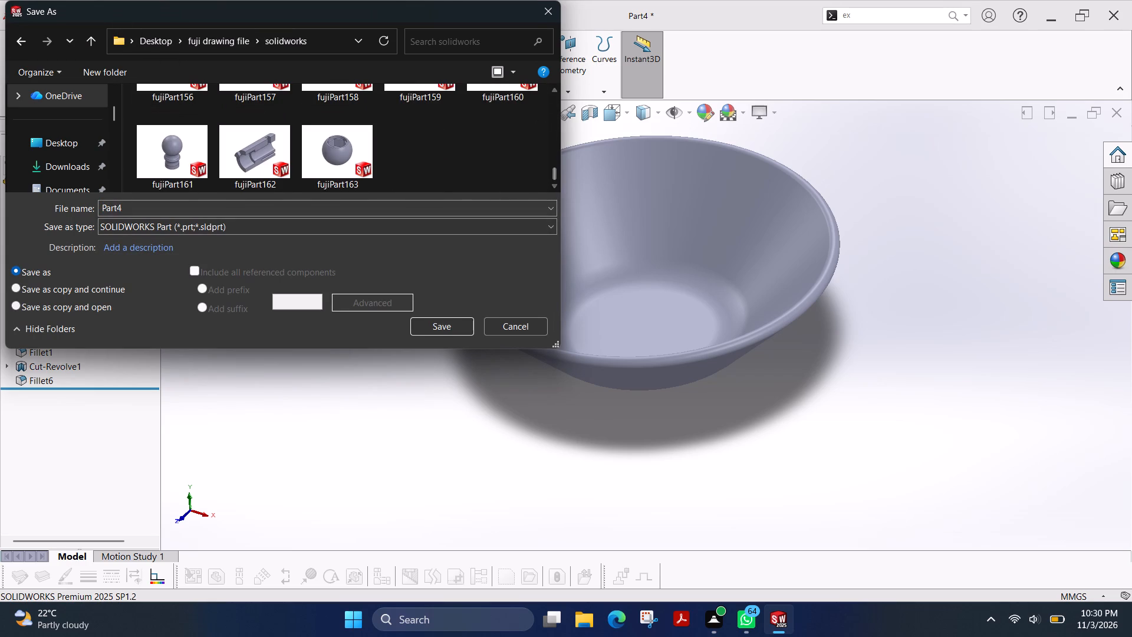
{"action": "left_click", "coordinate": [402, 214]}
{"action": "key", "text": "Right"}
{"action": "key", "text": "BackSpace"}
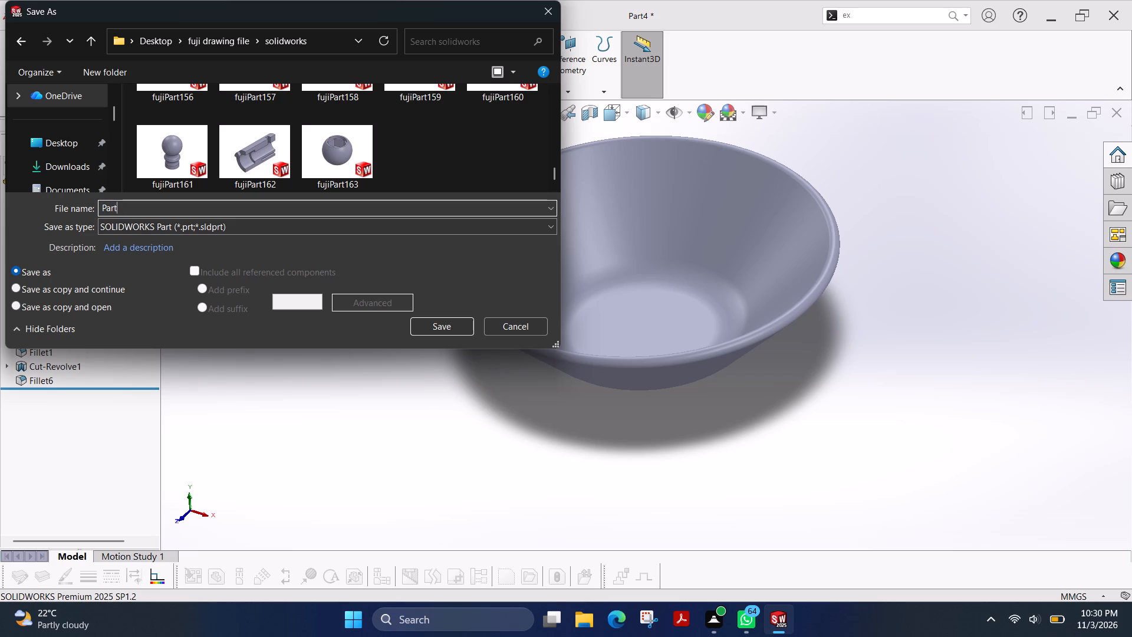
{"action": "type", "text": "164"}
{"action": "key", "text": "Left"}
{"action": "key", "text": "Left"}
{"action": "key", "text": "Left"}
{"action": "key", "text": "Left"}
{"action": "key", "text": "Left"}
{"action": "key", "text": "Left"}
{"action": "key", "text": "Left"}
{"action": "key", "text": "Left"}
{"action": "key", "text": "Left"}
{"action": "key", "text": "Left"}
{"action": "key", "text": "Left"}
{"action": "key", "text": "Left"}
{"action": "key", "text": "Left"}
{"action": "key", "text": "Left"}
{"action": "key", "text": "Left"}
{"action": "key", "text": "Left"}
{"action": "key", "text": "Left"}
{"action": "key", "text": "Left"}
{"action": "key", "text": "Left"}
{"action": "type", "text": "fuji"}
{"action": "left_click", "coordinate": [442, 327]}
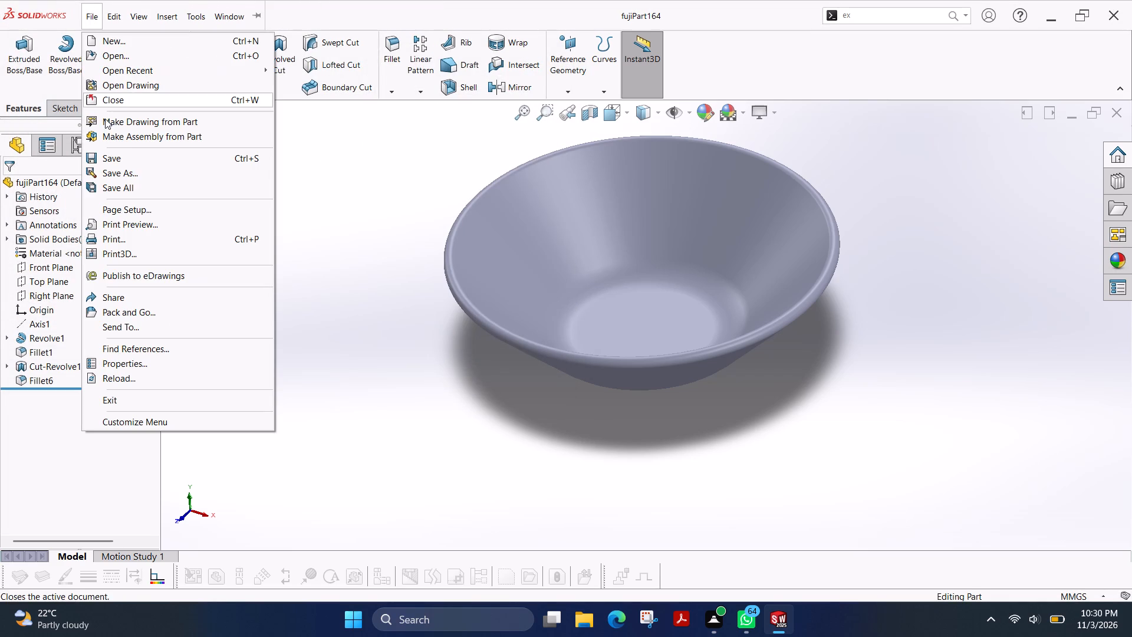
Save a PDF copy of the part as fujiPart164 in the solid works folder inside fuji plot file on the Desktop.
{"action": "left_click", "coordinate": [113, 173]}
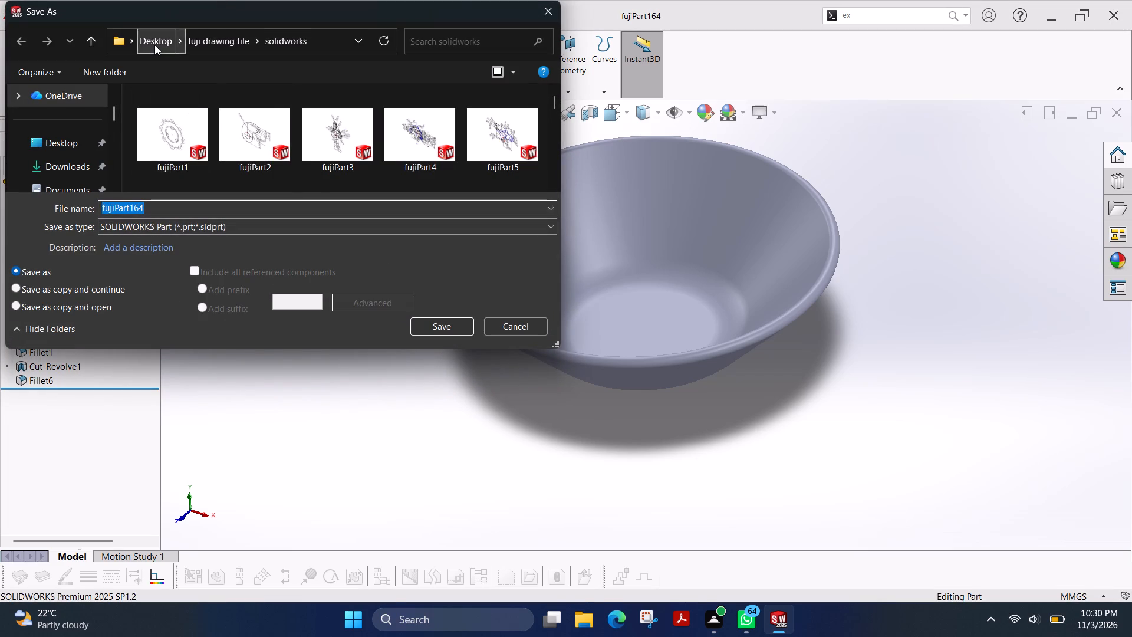
{"action": "left_click", "coordinate": [154, 45]}
{"action": "double_click", "coordinate": [207, 120]}
{"action": "double_click", "coordinate": [195, 120]}
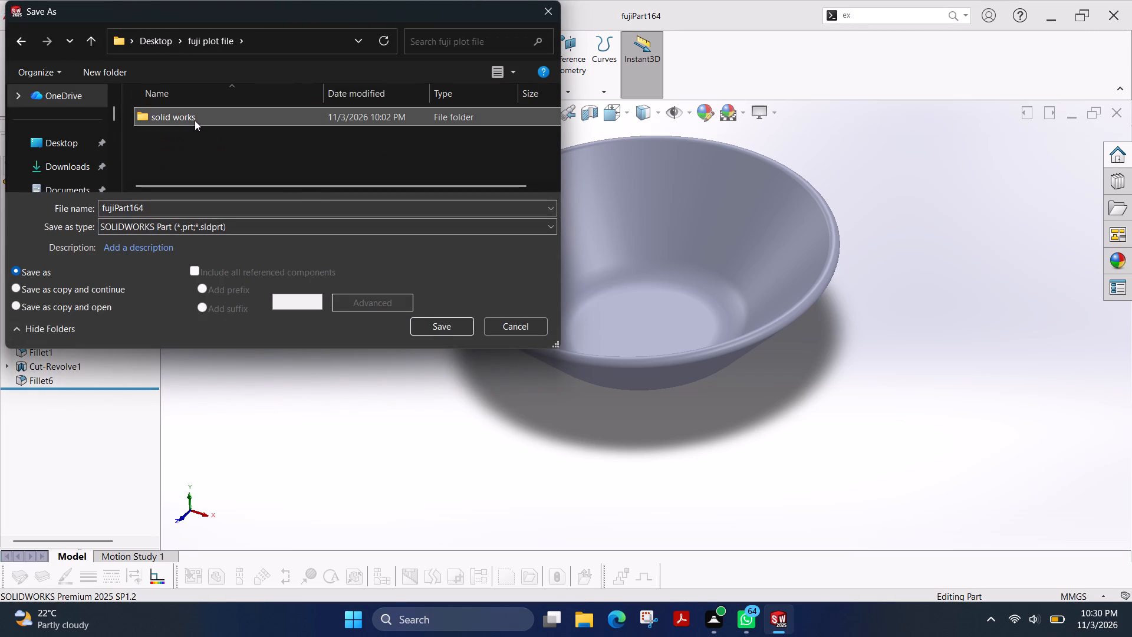
{"action": "left_click", "coordinate": [175, 219]}
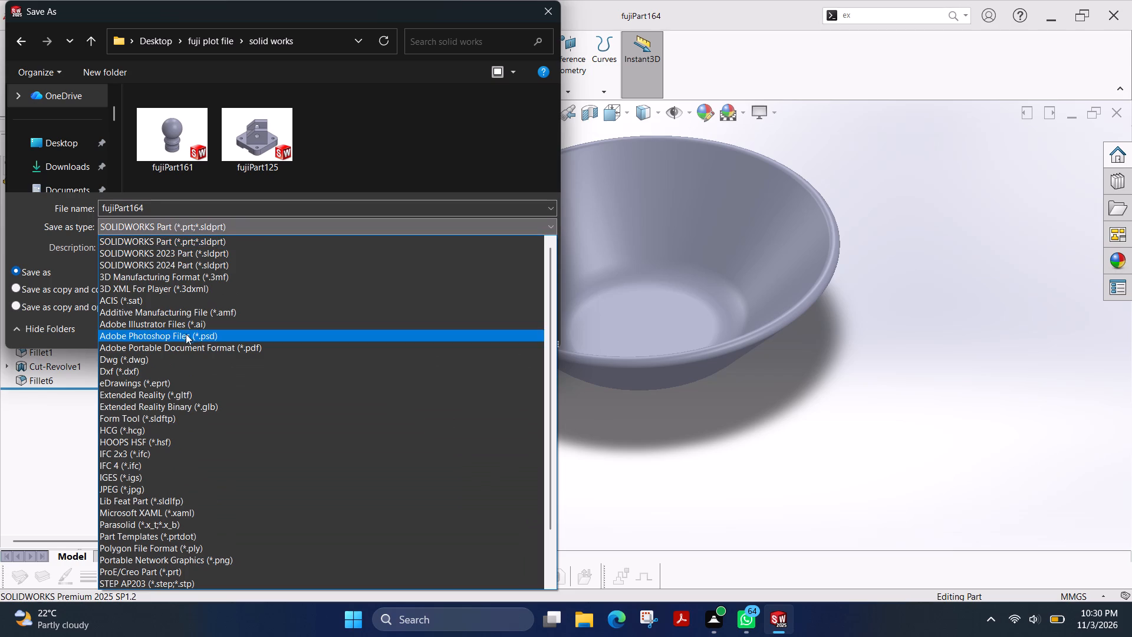
{"action": "left_click", "coordinate": [187, 346]}
{"action": "left_click", "coordinate": [444, 348]}
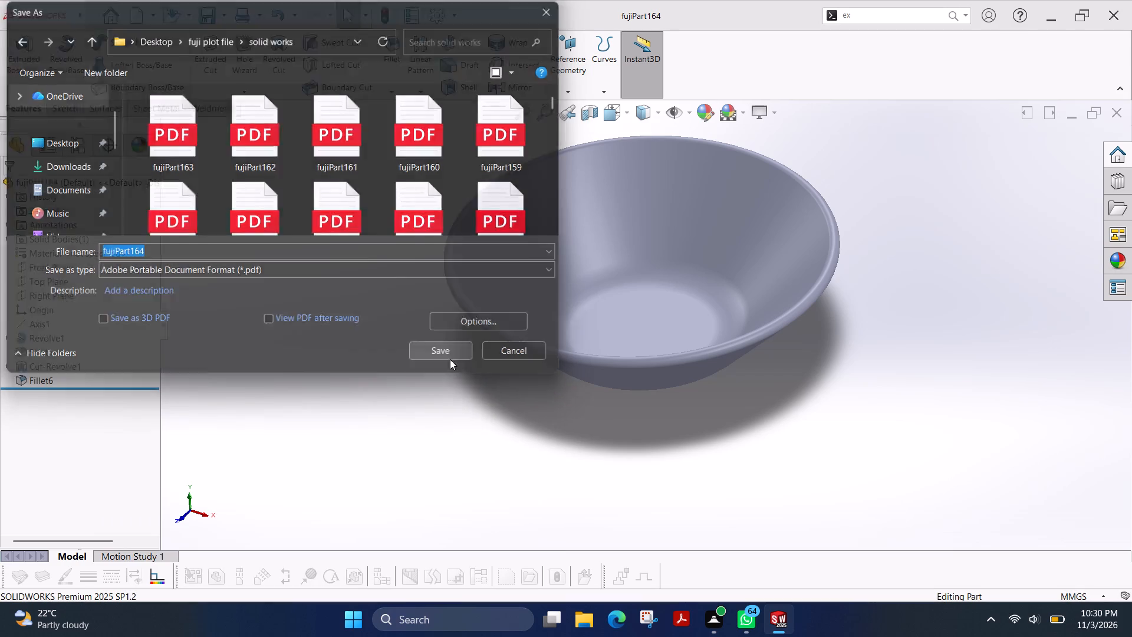